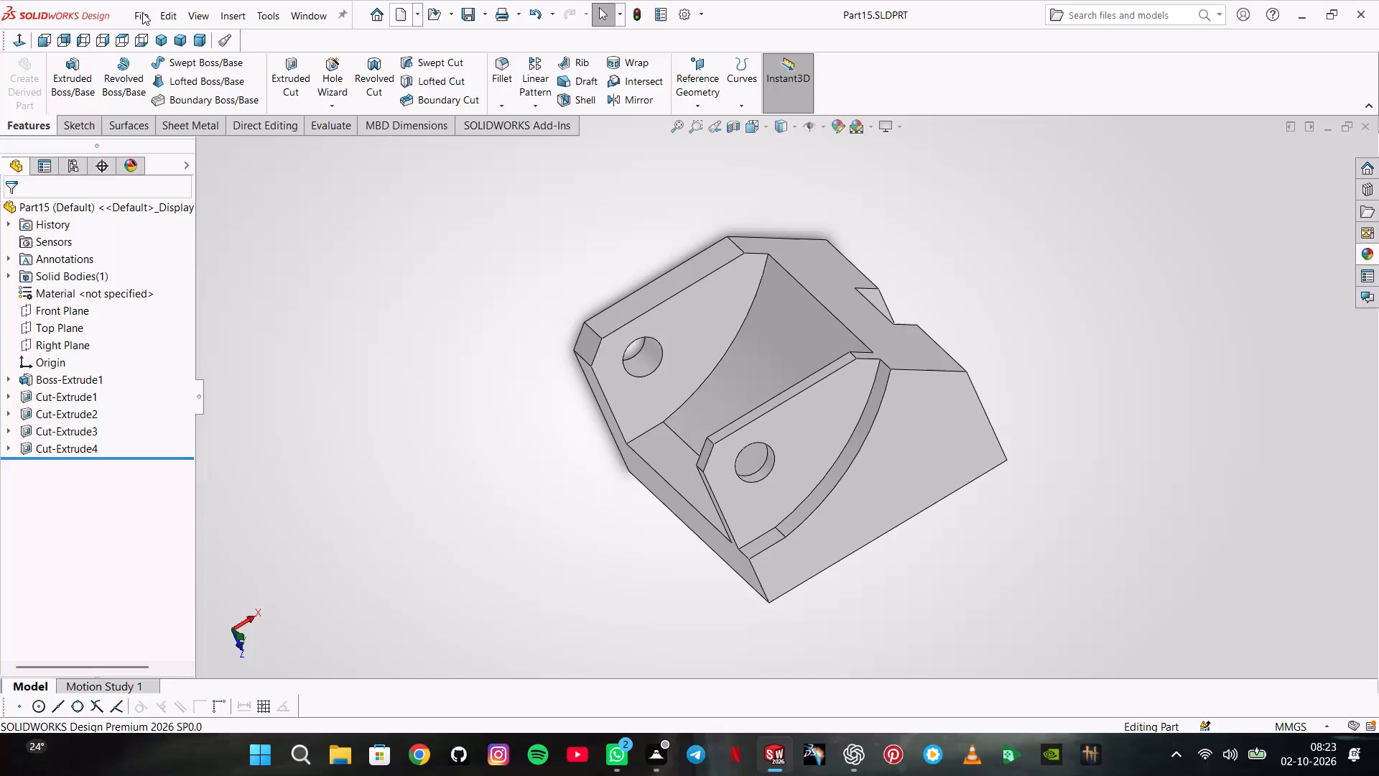
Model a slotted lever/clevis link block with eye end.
Create a new part document.
left_click(142, 12)
left_click(144, 30)
left_click(152, 37)
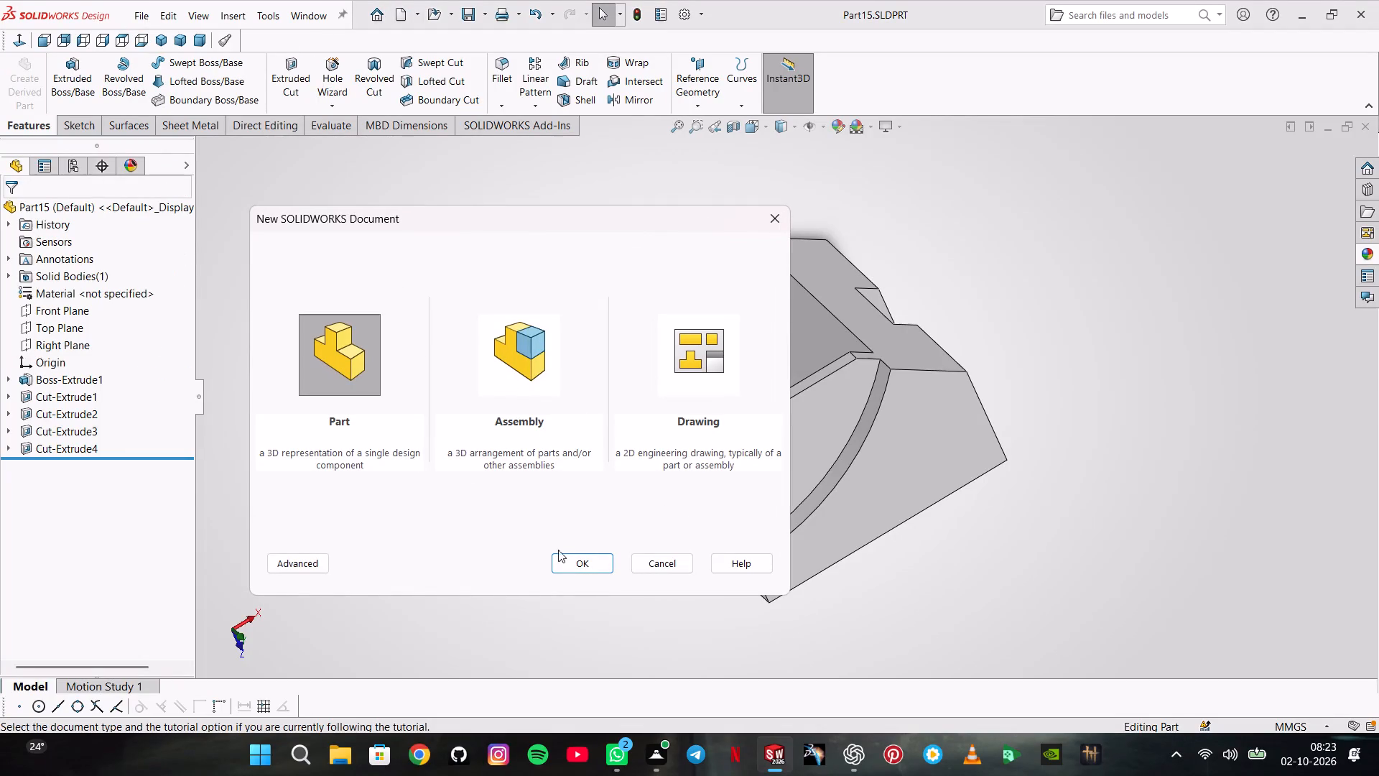
left_click(593, 569)
Set the new part's unit system to MMGS.
left_click(1286, 719)
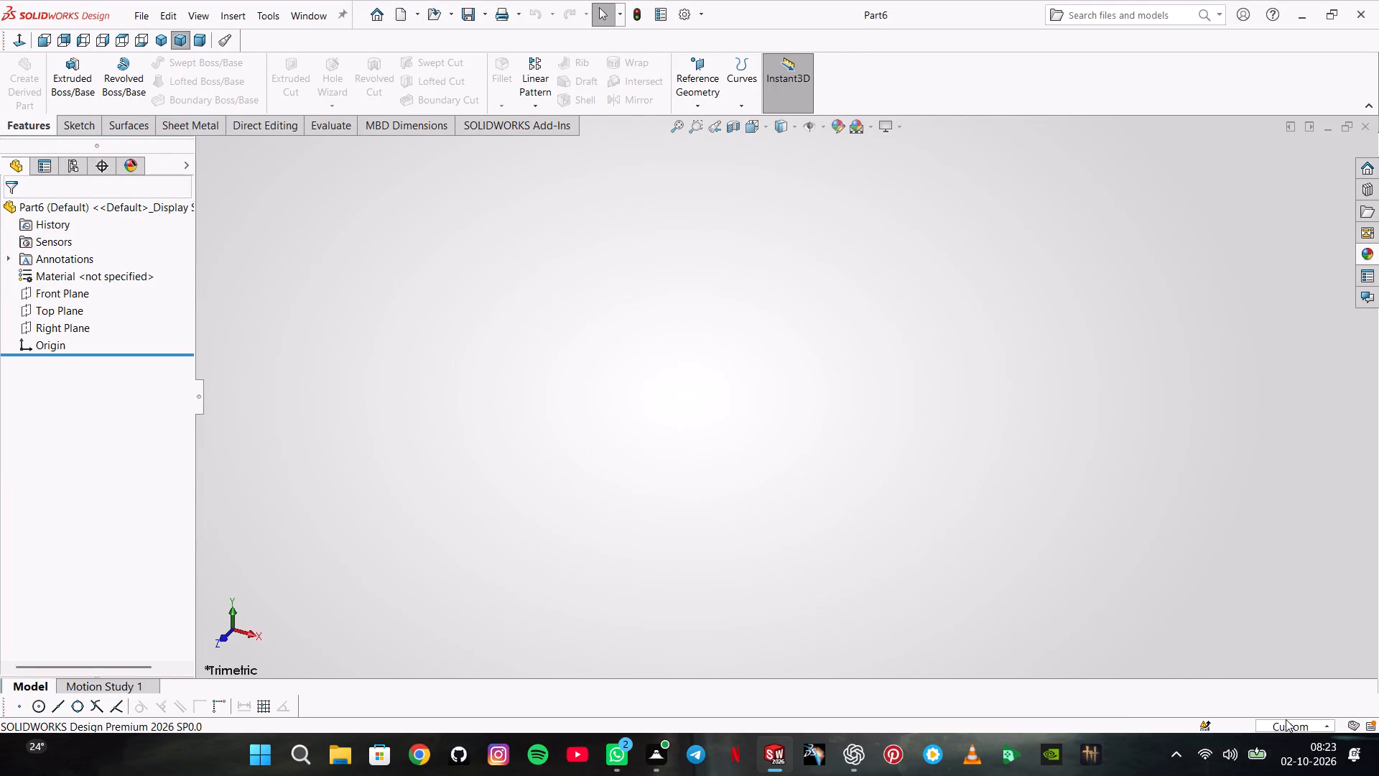
left_click(1286, 652)
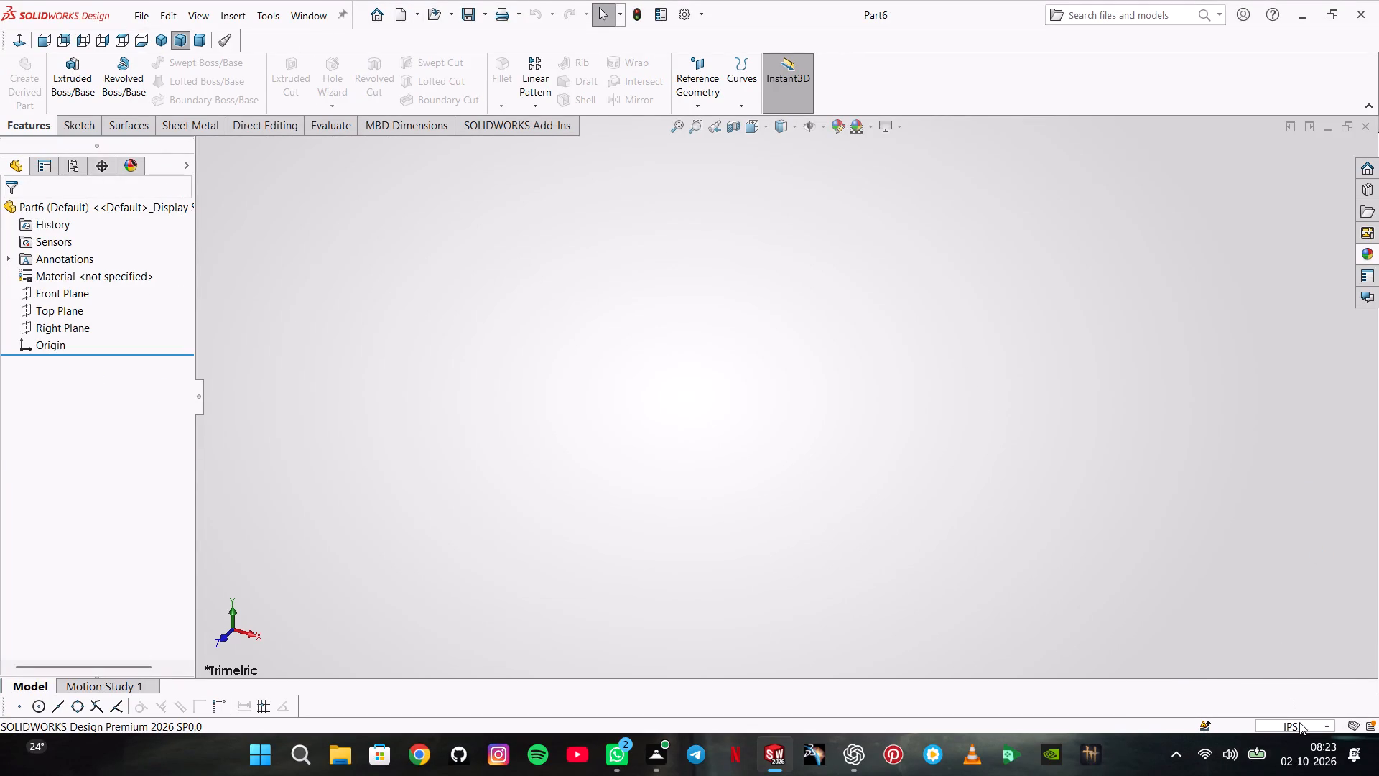
left_click(1299, 722)
left_click(1283, 665)
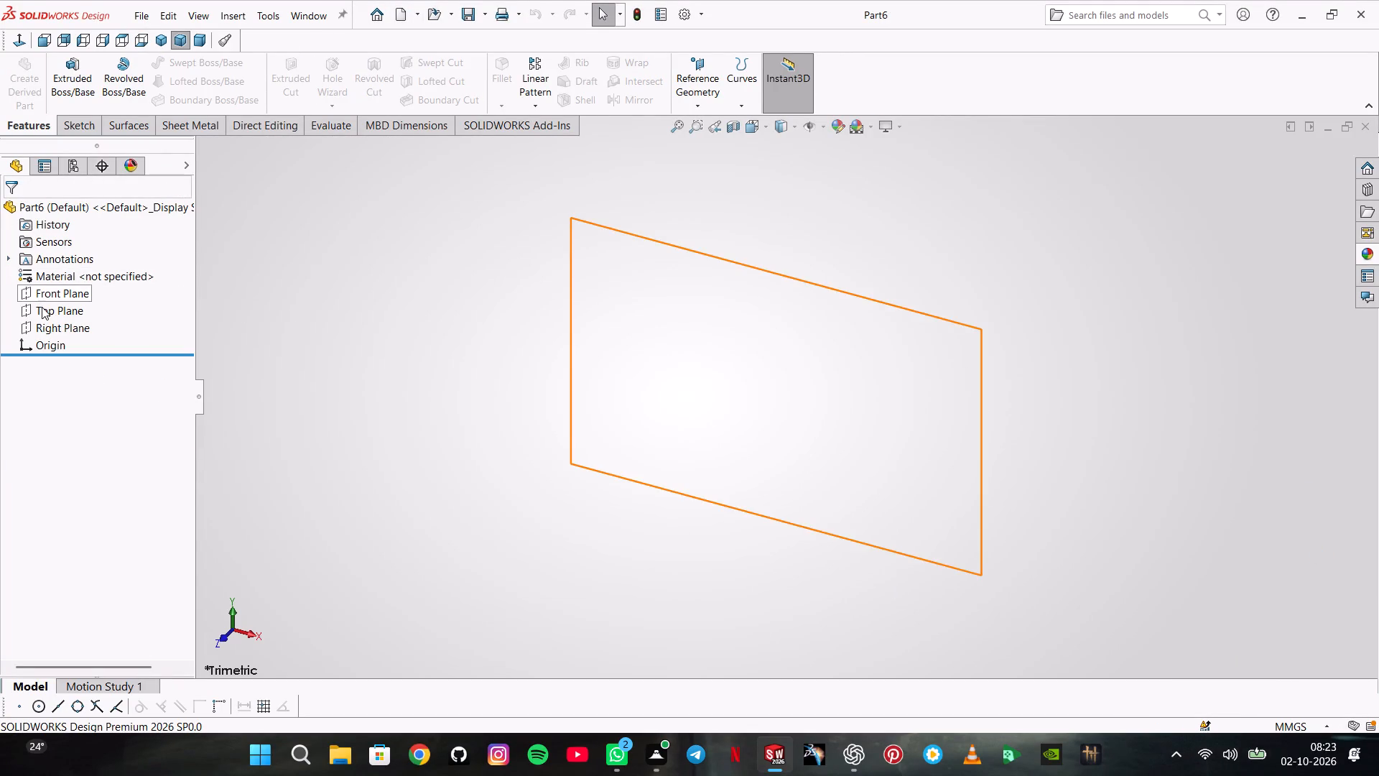
Open a sketch on the Top Plane and draw a center rectangle centred on the origin.
left_click(42, 307)
left_click(60, 281)
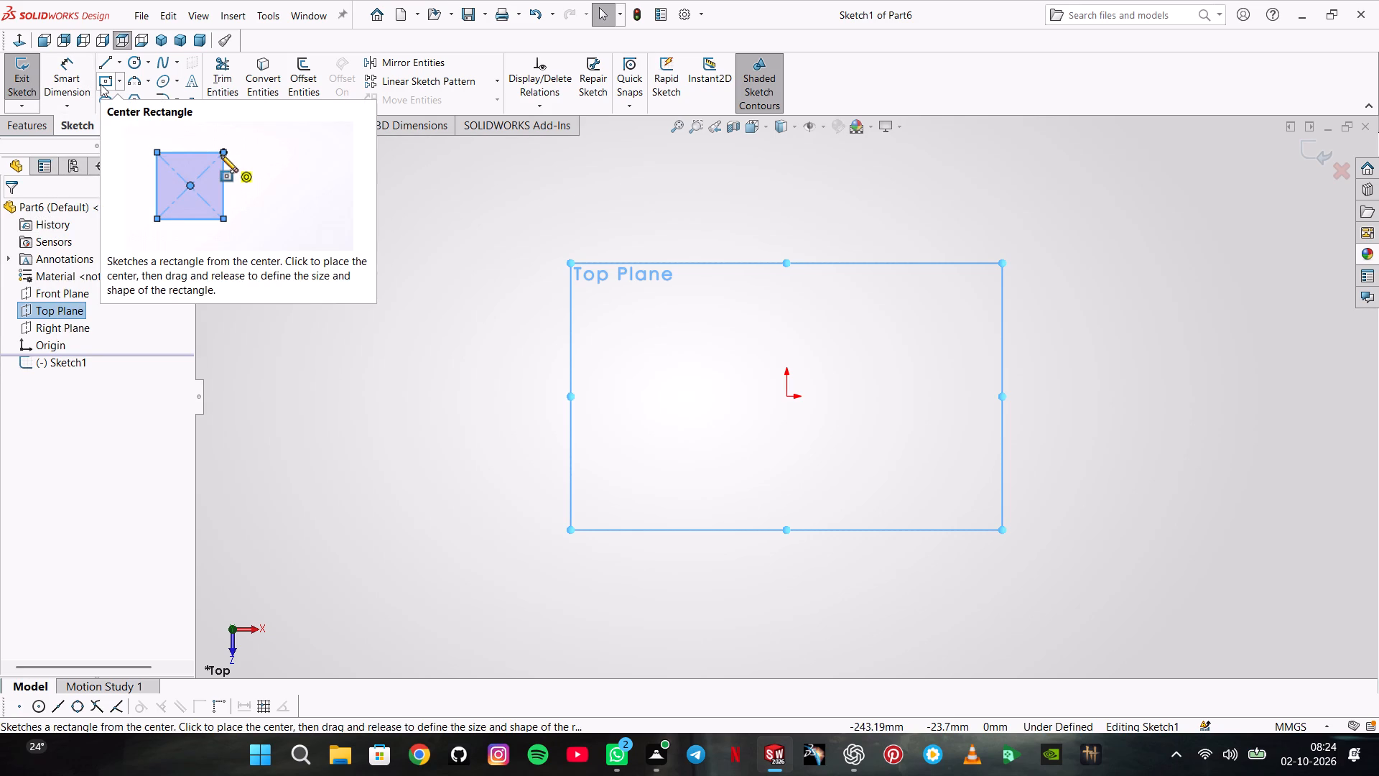
left_click(101, 84)
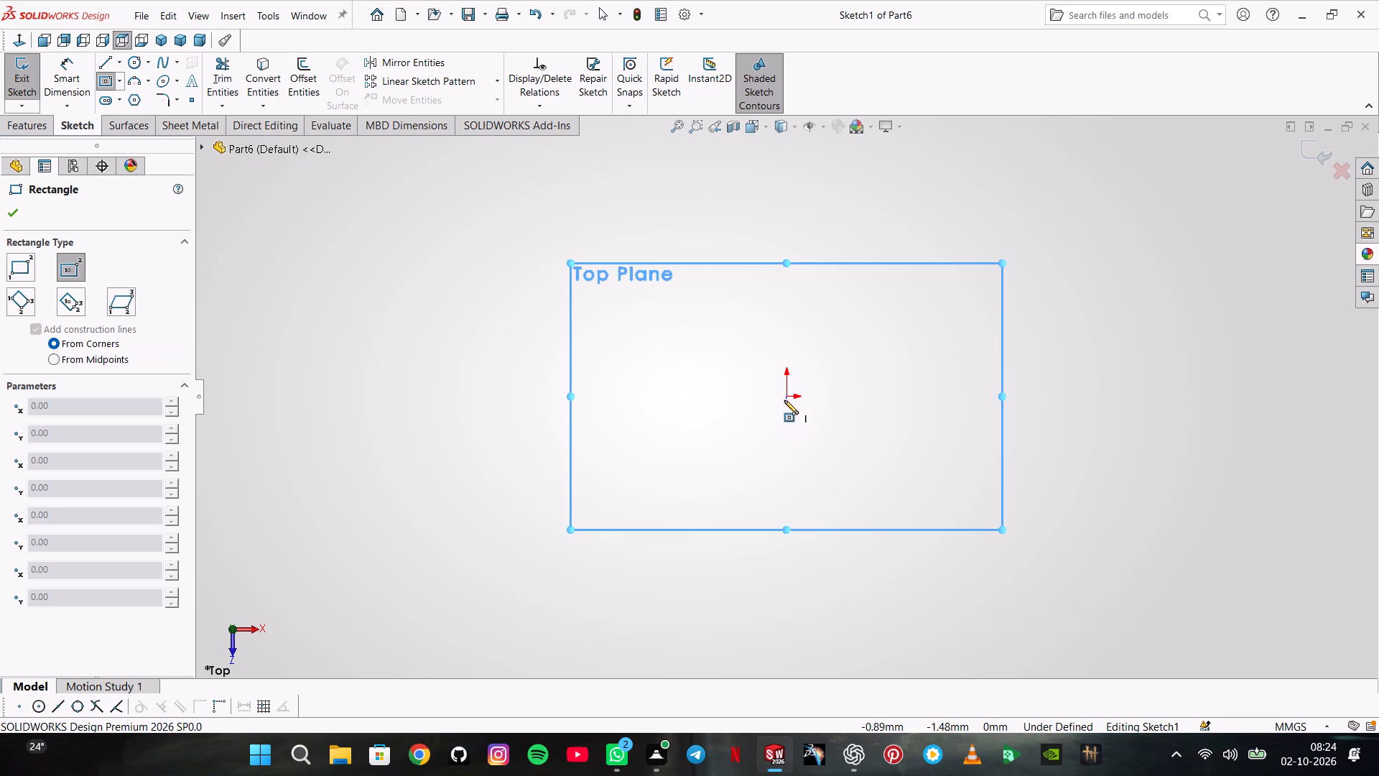
left_click(784, 399)
left_click(1054, 562)
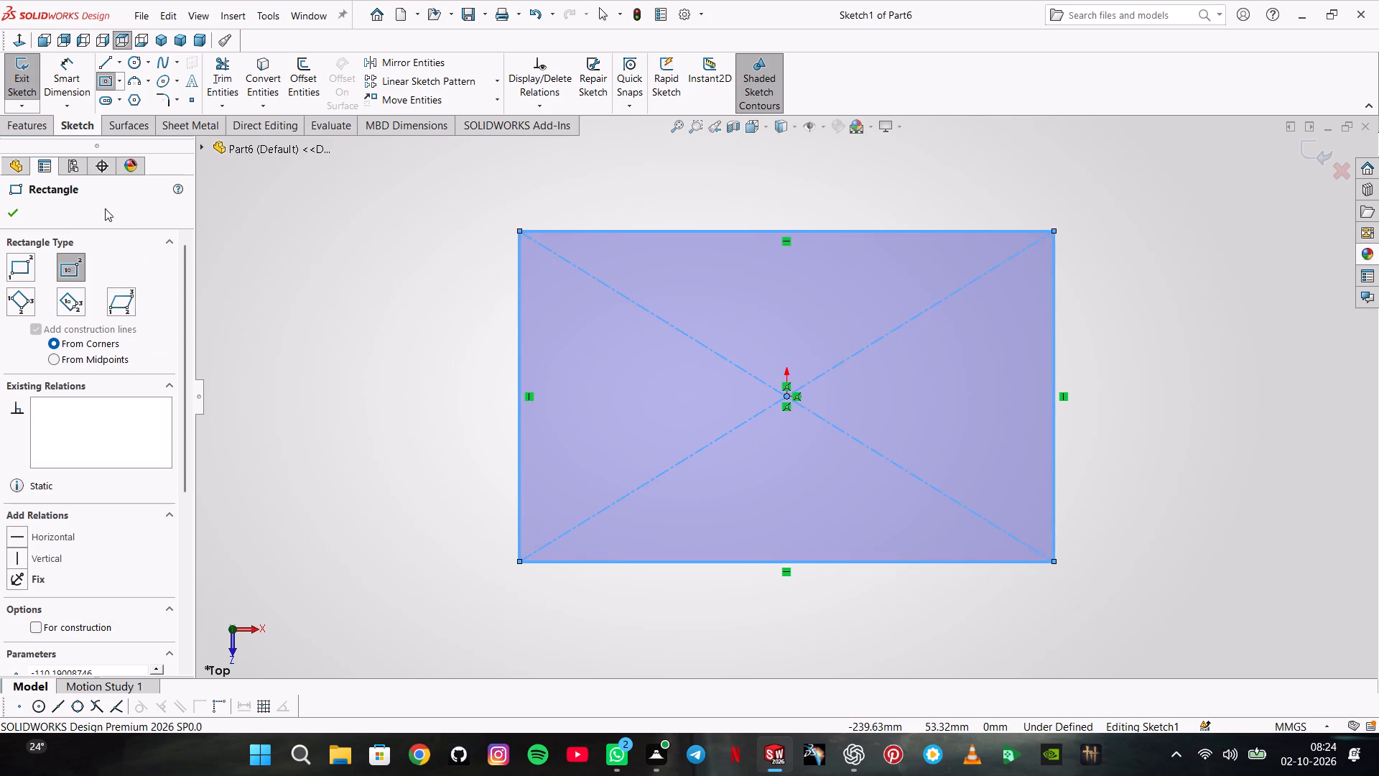
Sketch a horizontal centerpoint straight slot at the origin, about 145 mm between arc centres and about 92 mm wide.
left_click(103, 101)
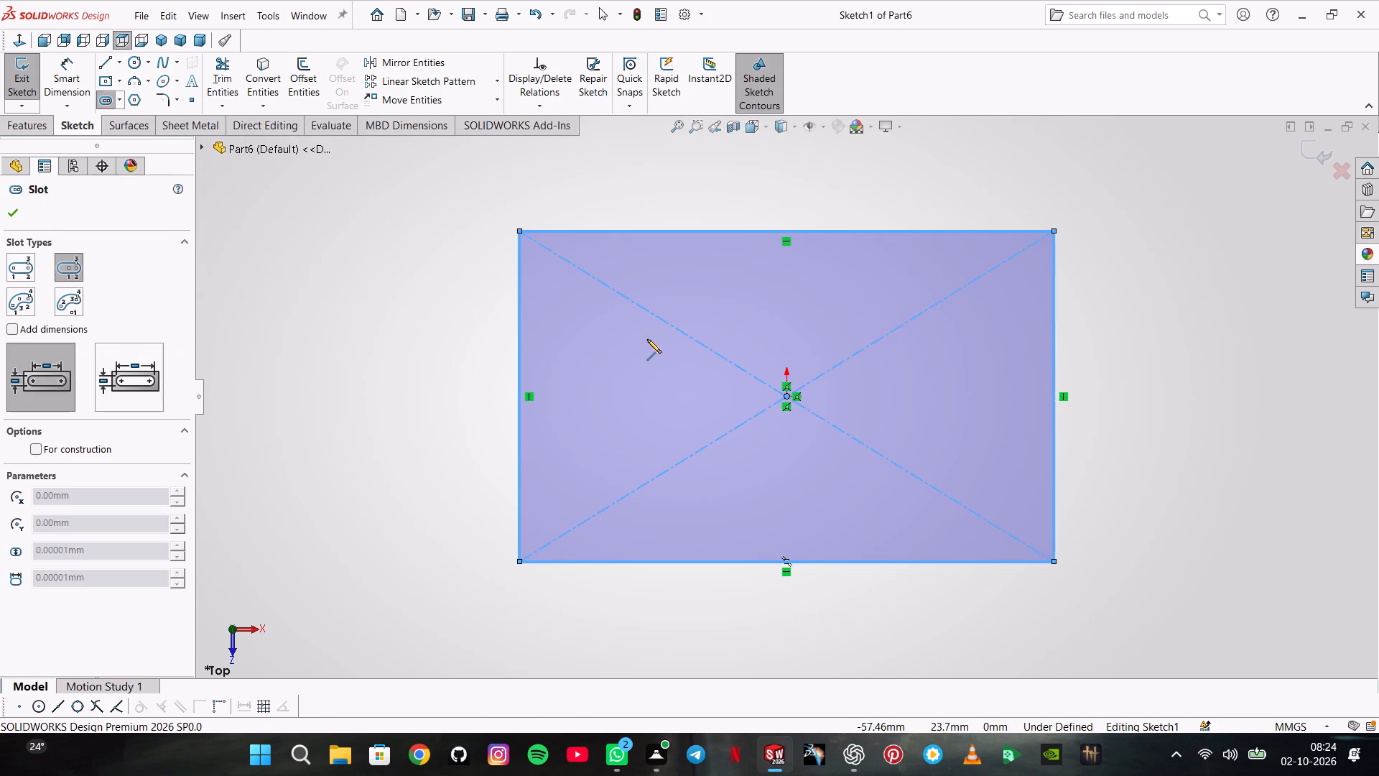
left_click(784, 394)
left_click(962, 399)
left_click(954, 508)
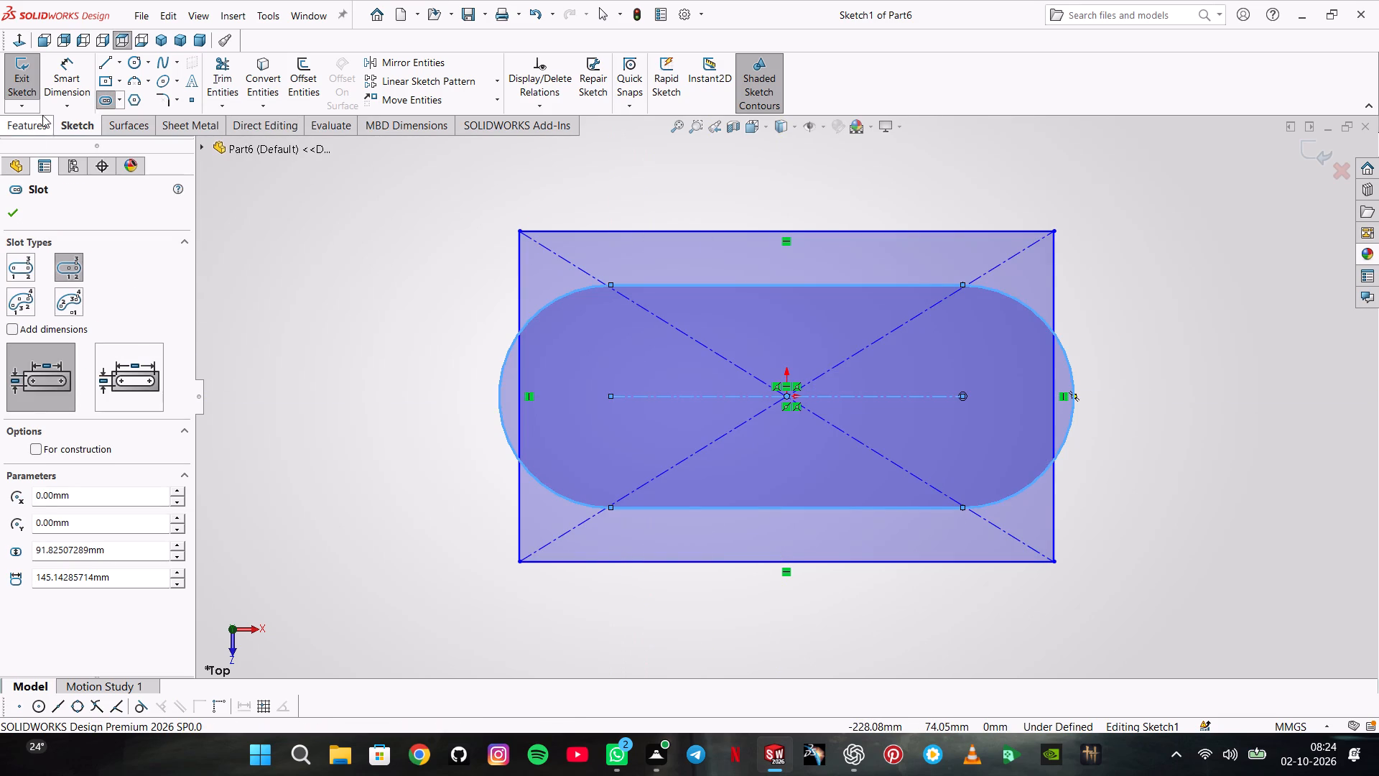
Dimension the slot with an end radius of 21 mm and 110 mm between its arc centres.
left_click(60, 72)
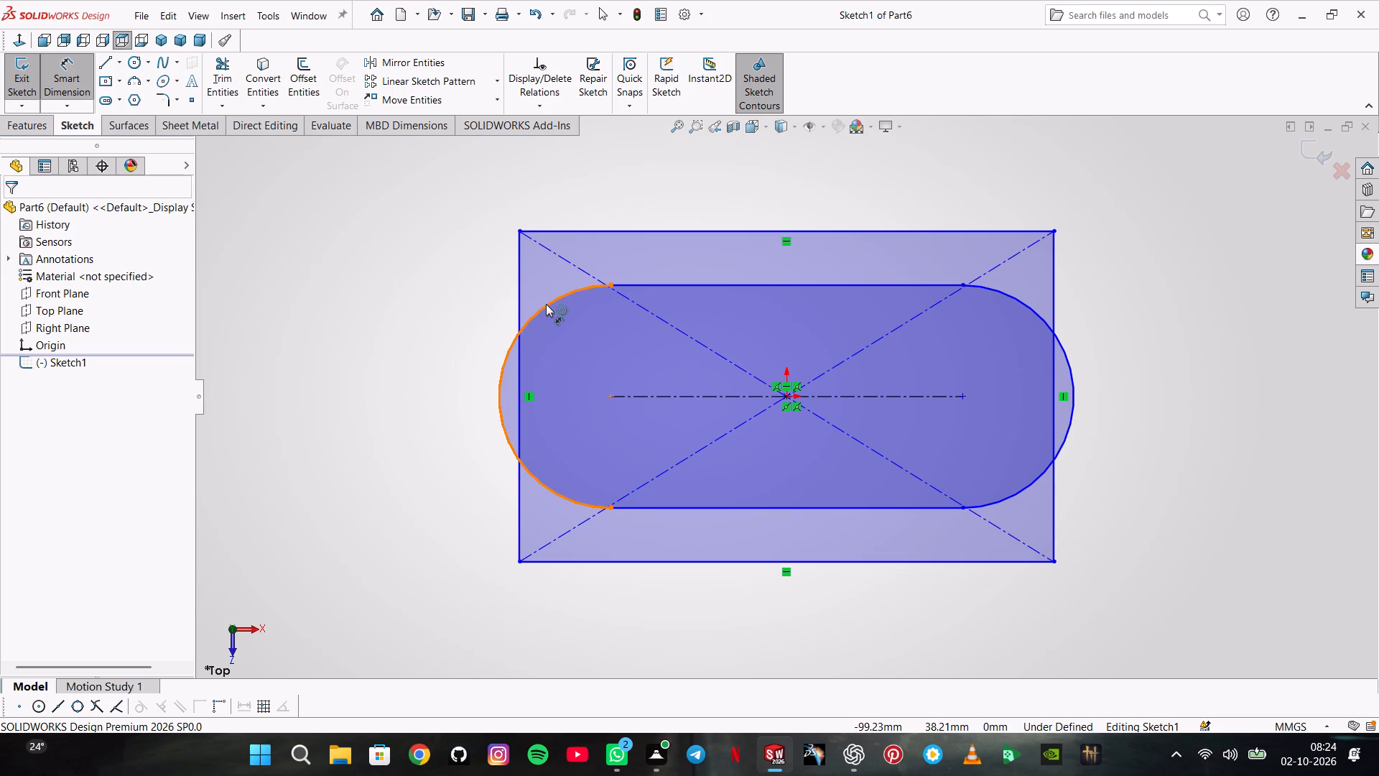
left_click(546, 304)
left_click(422, 262)
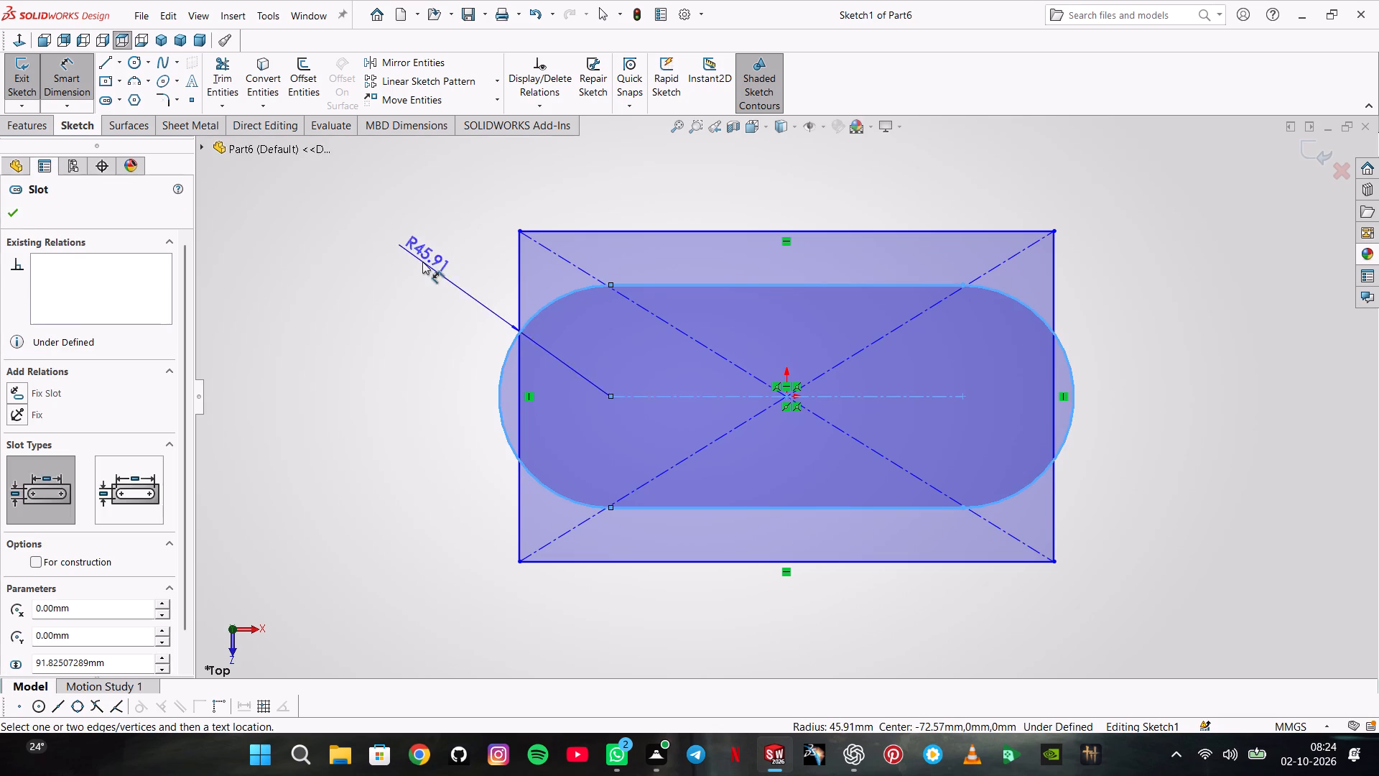
type("21")
key("Return")
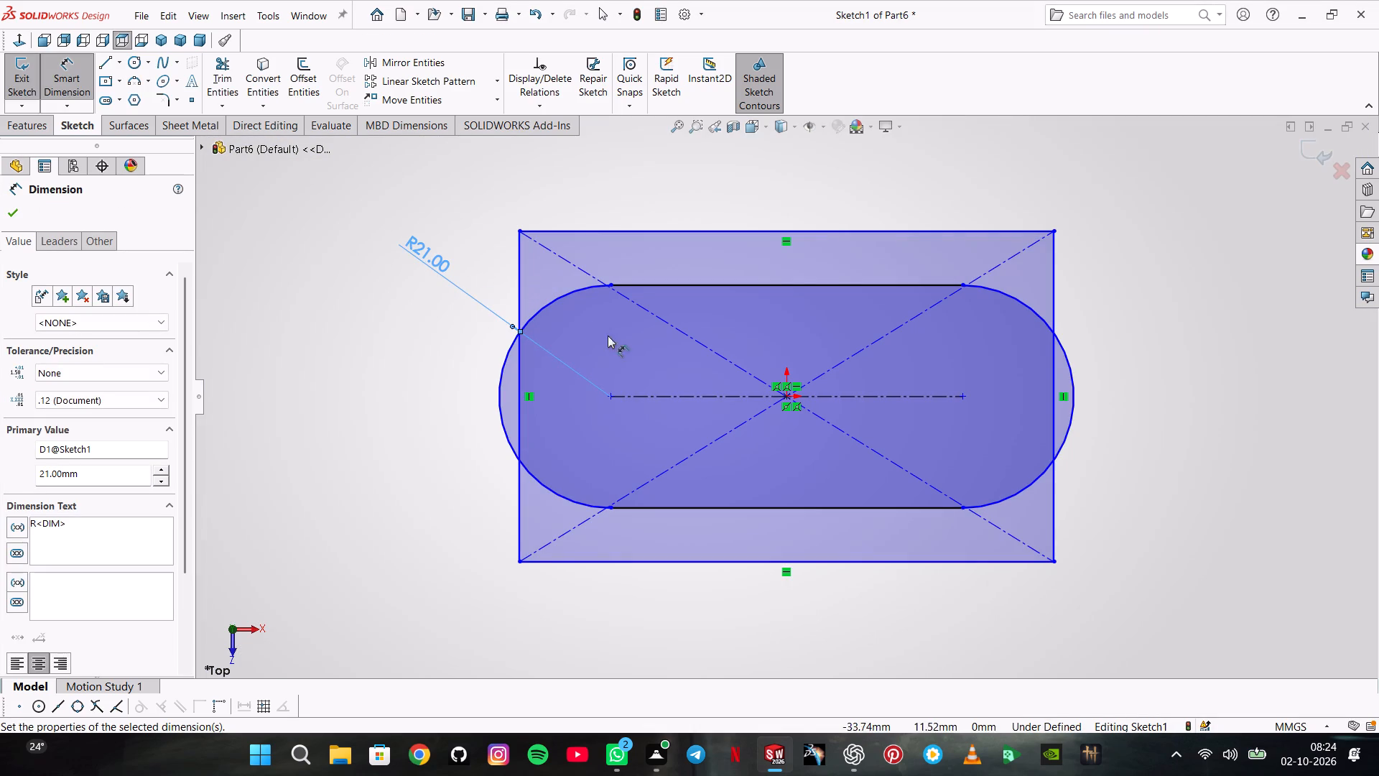
left_click(674, 394)
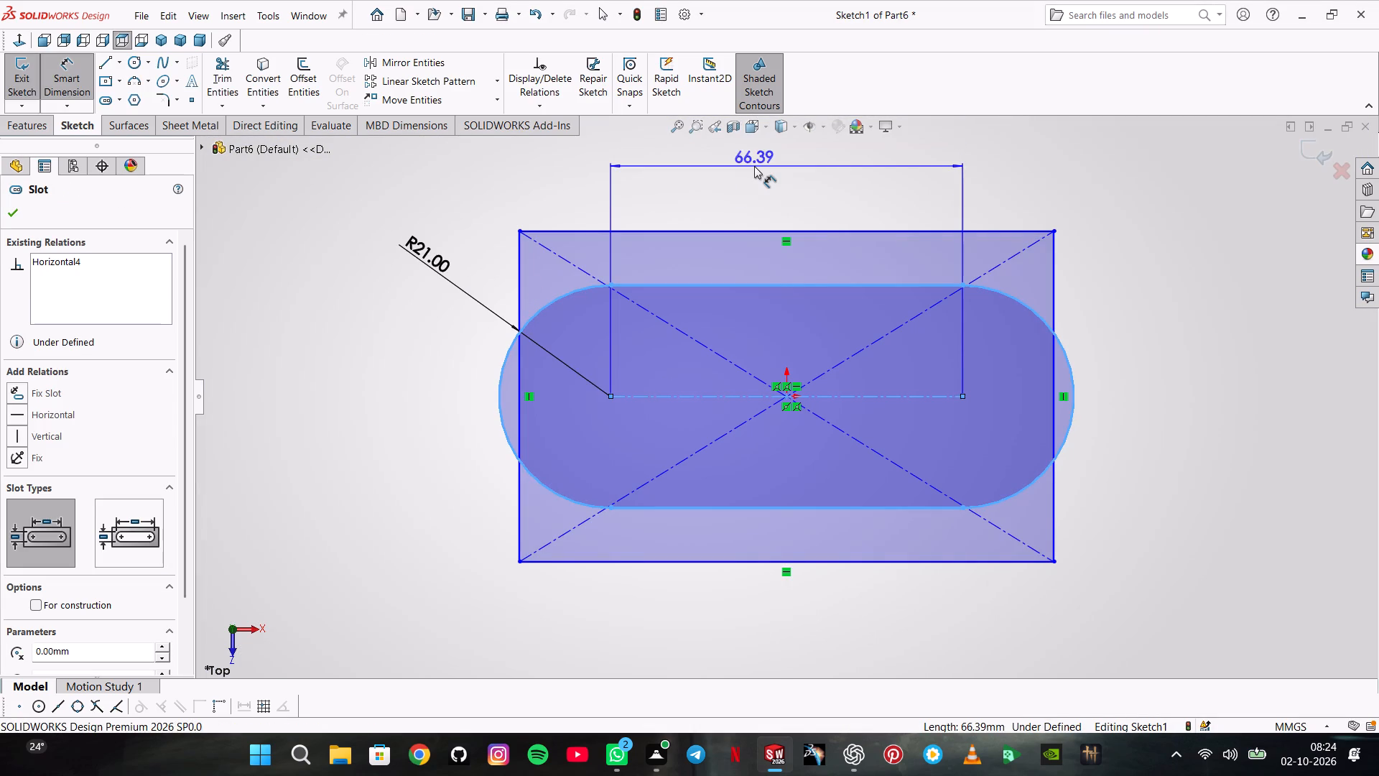
left_click(754, 166)
type("110")
key("Return")
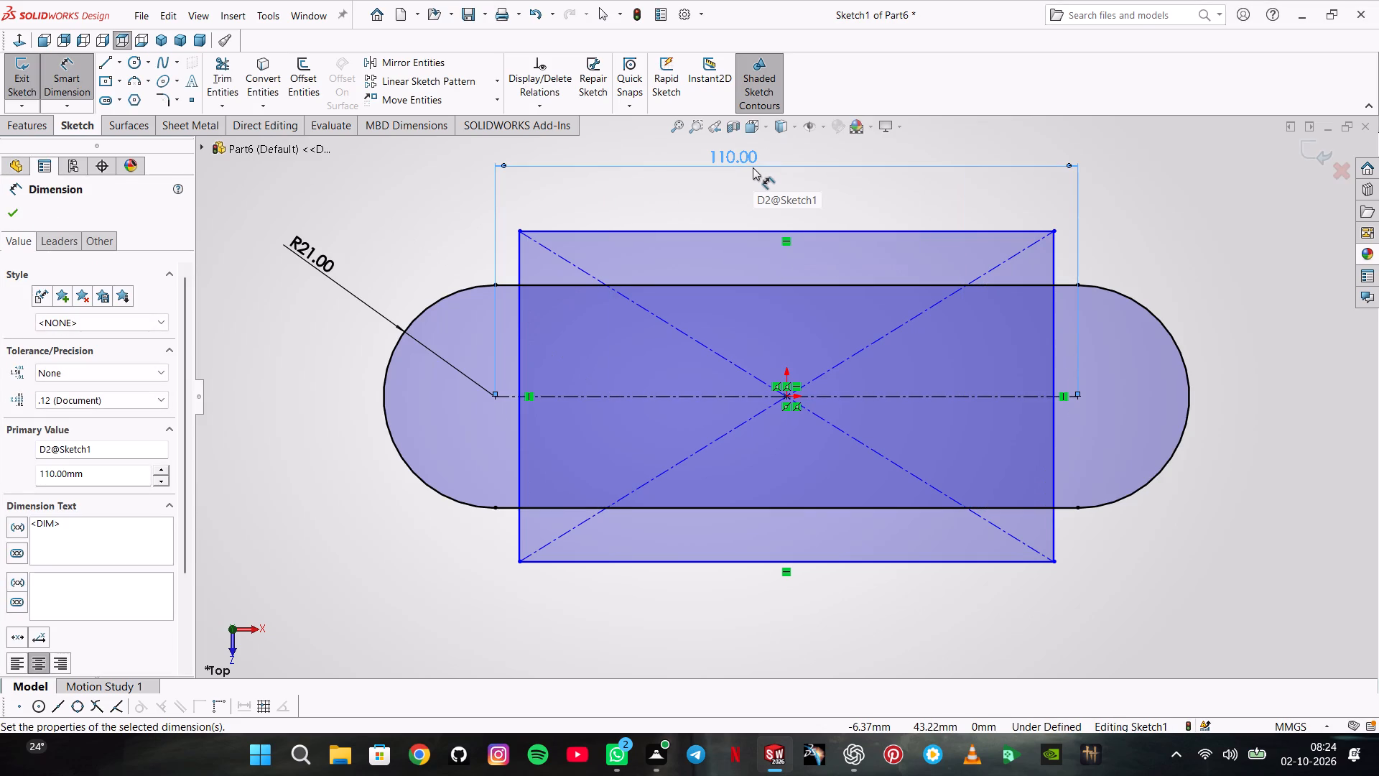
Sketch a circle at the slot's left arc centre and dimension its diameter to 18 mm.
scroll(753, 167, "down", 1)
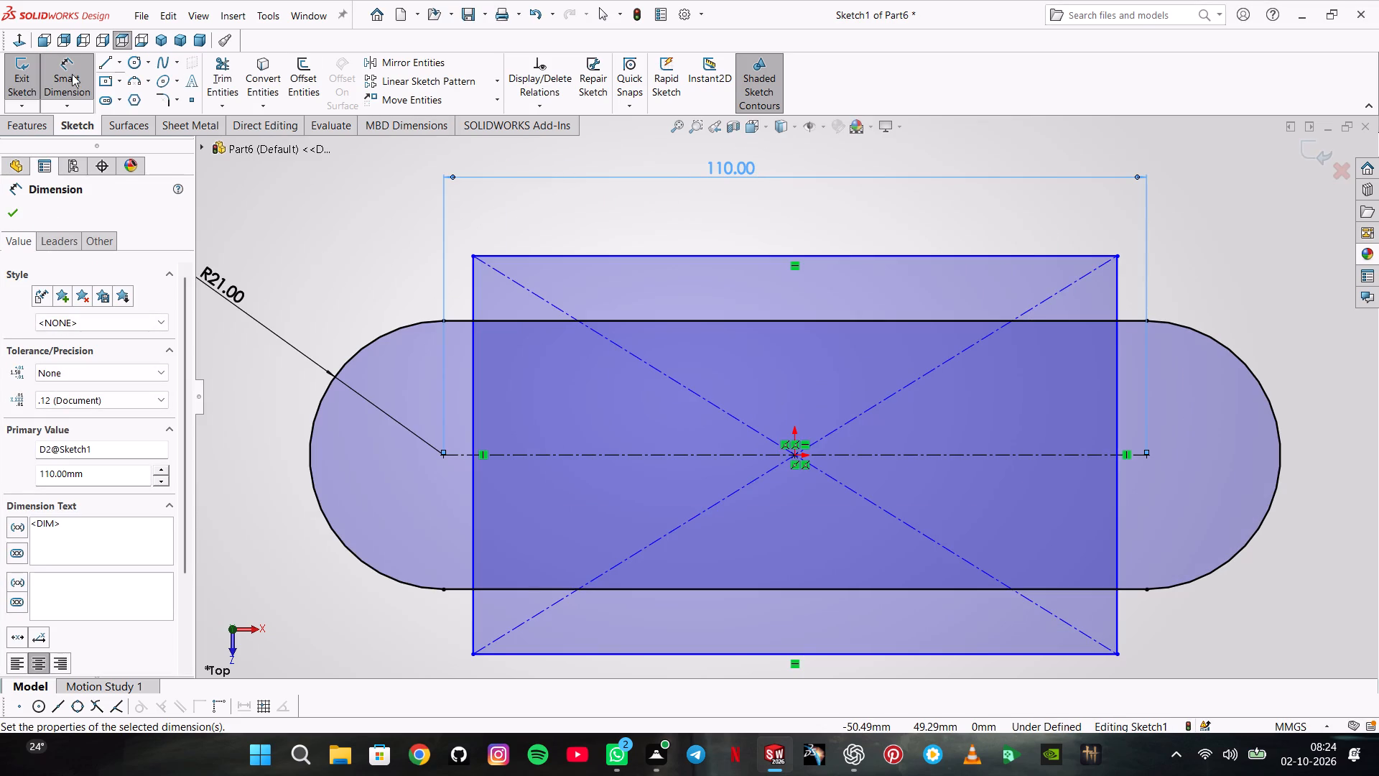
left_click(133, 57)
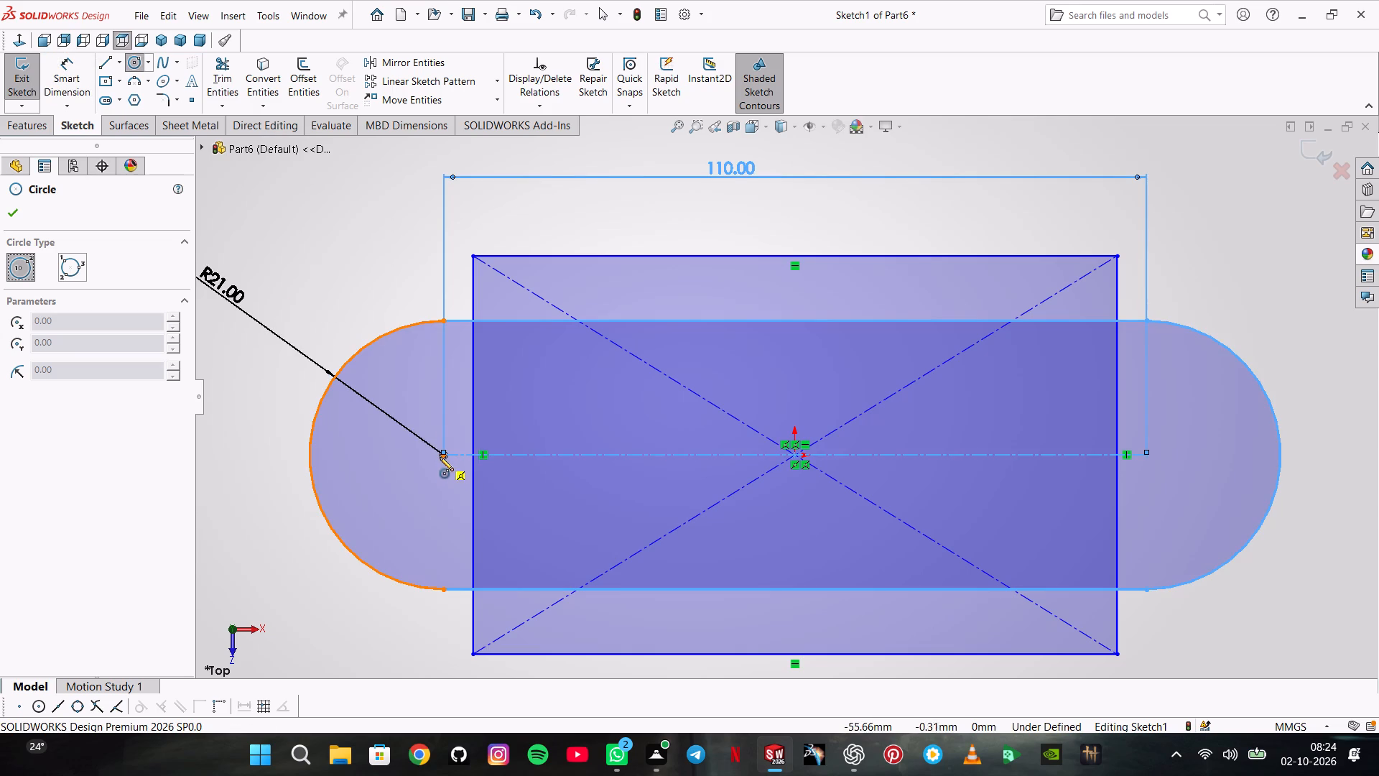
left_click(446, 456)
left_click(455, 494)
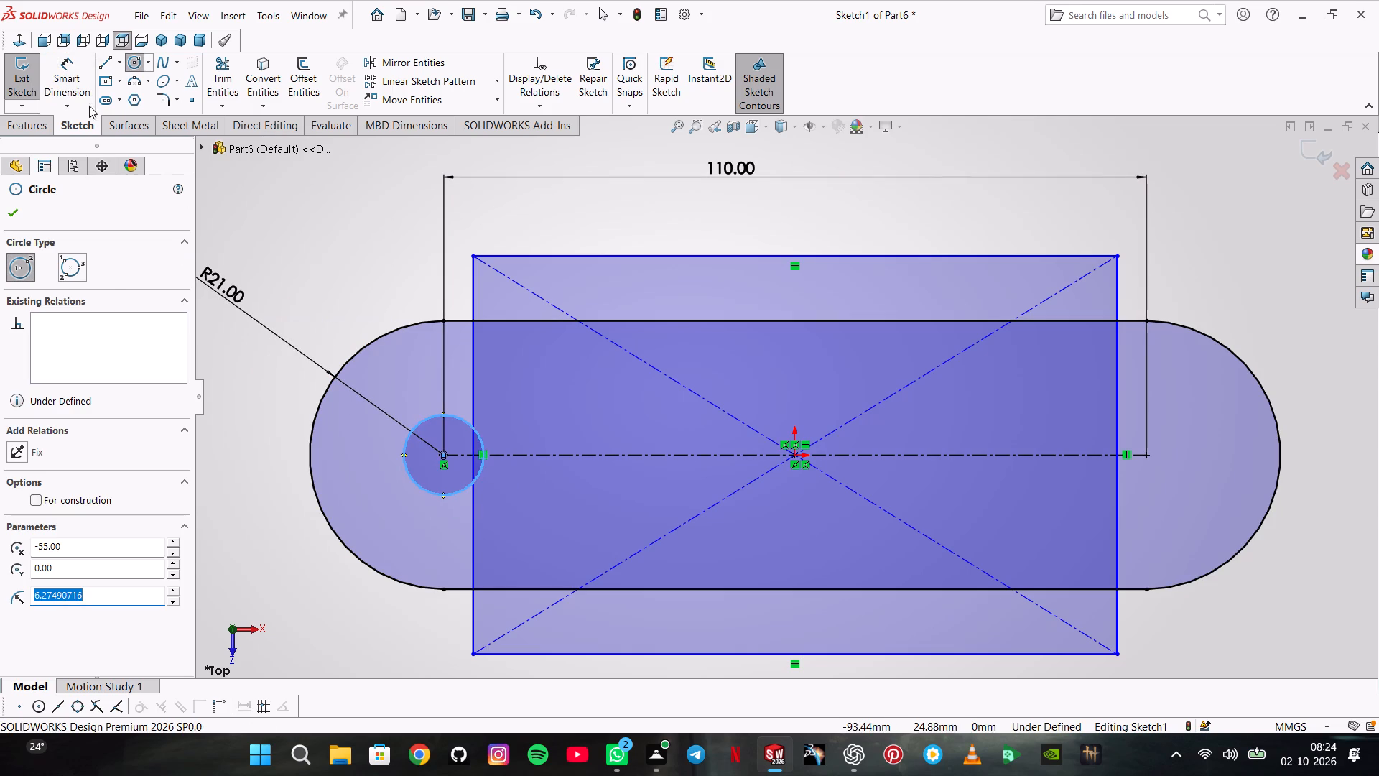
left_click(89, 66)
left_click(427, 416)
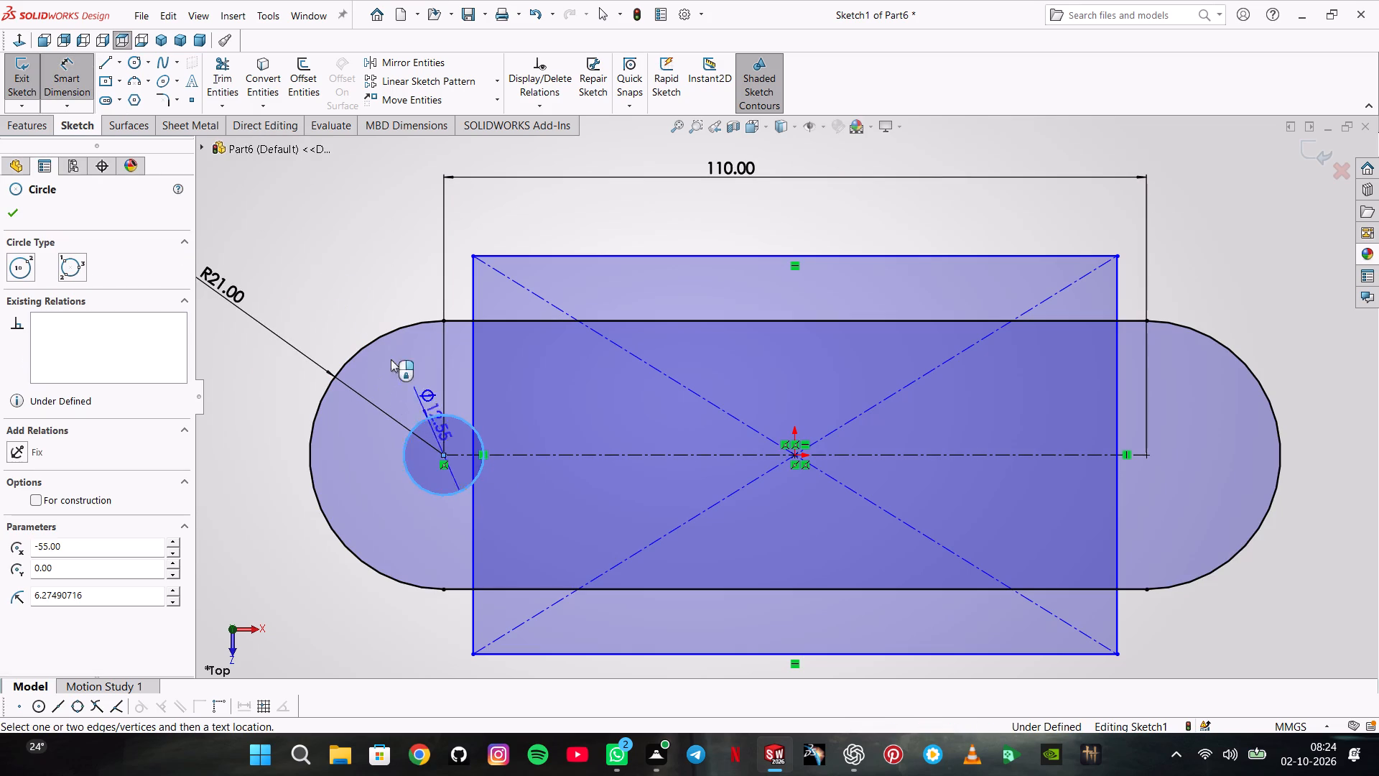
left_click(317, 257)
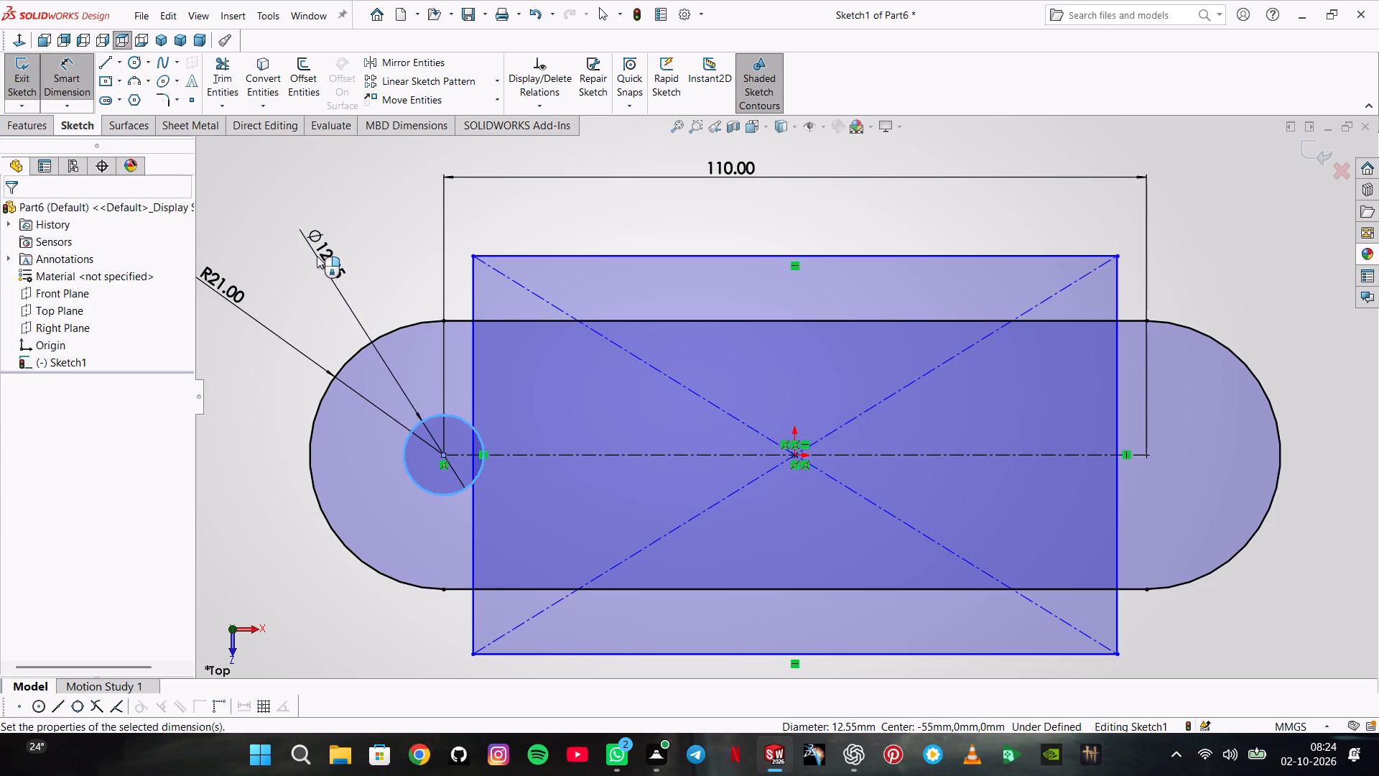
type("18")
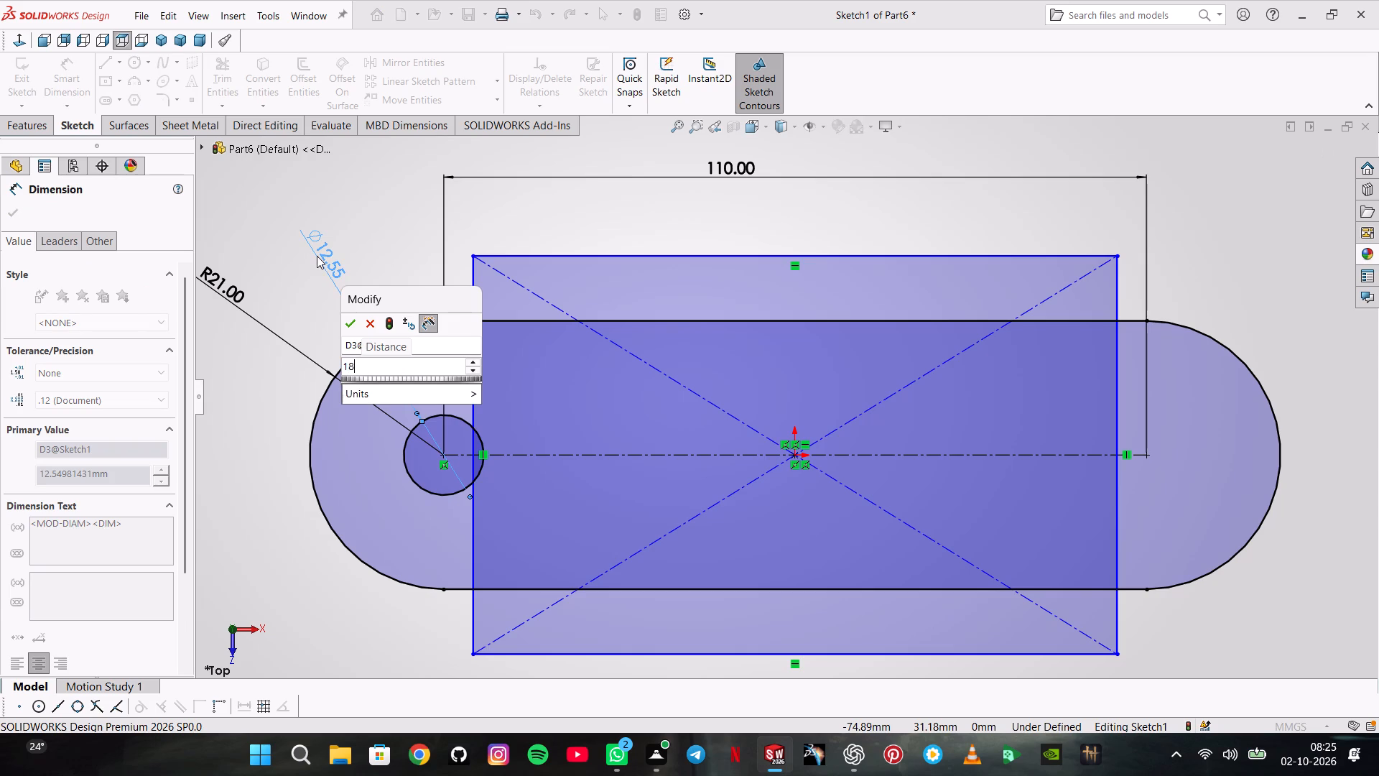
key("Return")
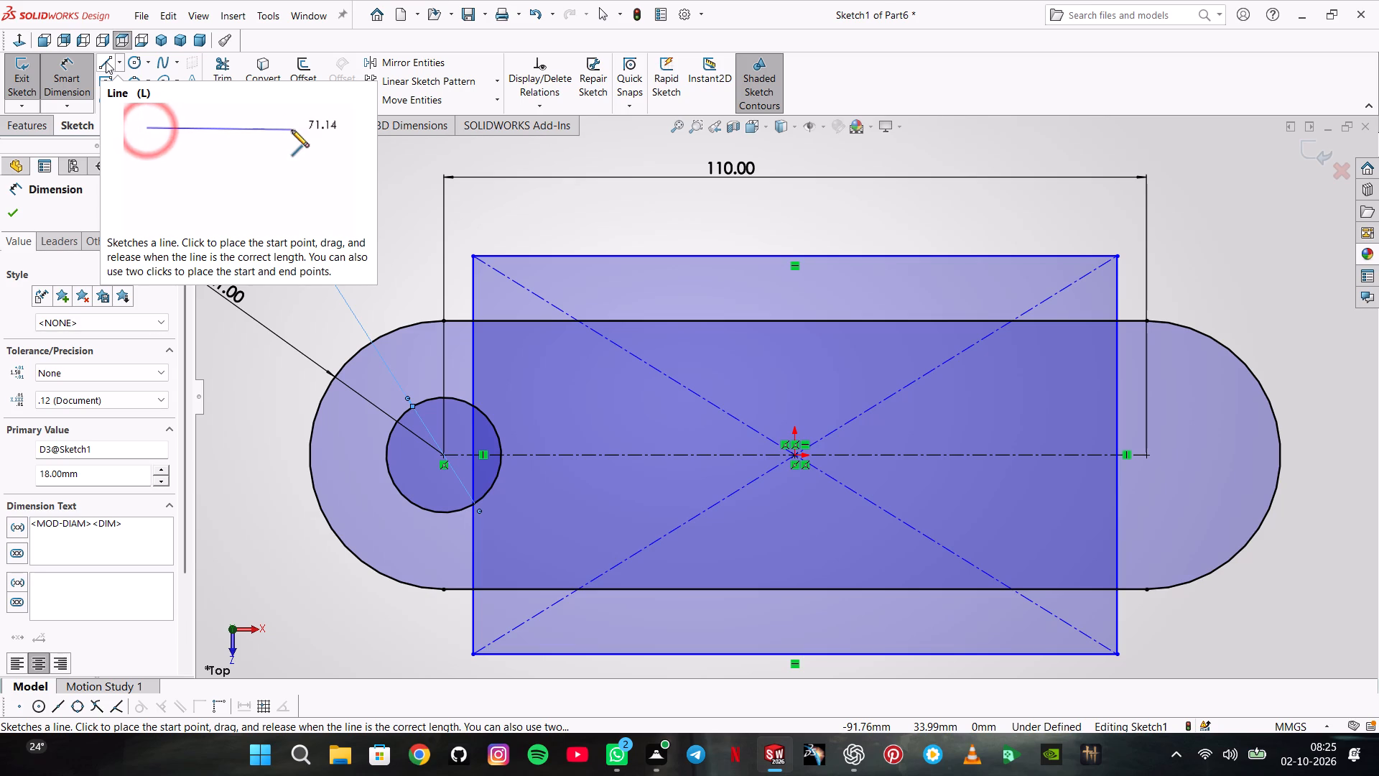
Sketch a line sloping down to the right from the slot's upper edge, starting left of the origin.
left_click(106, 61)
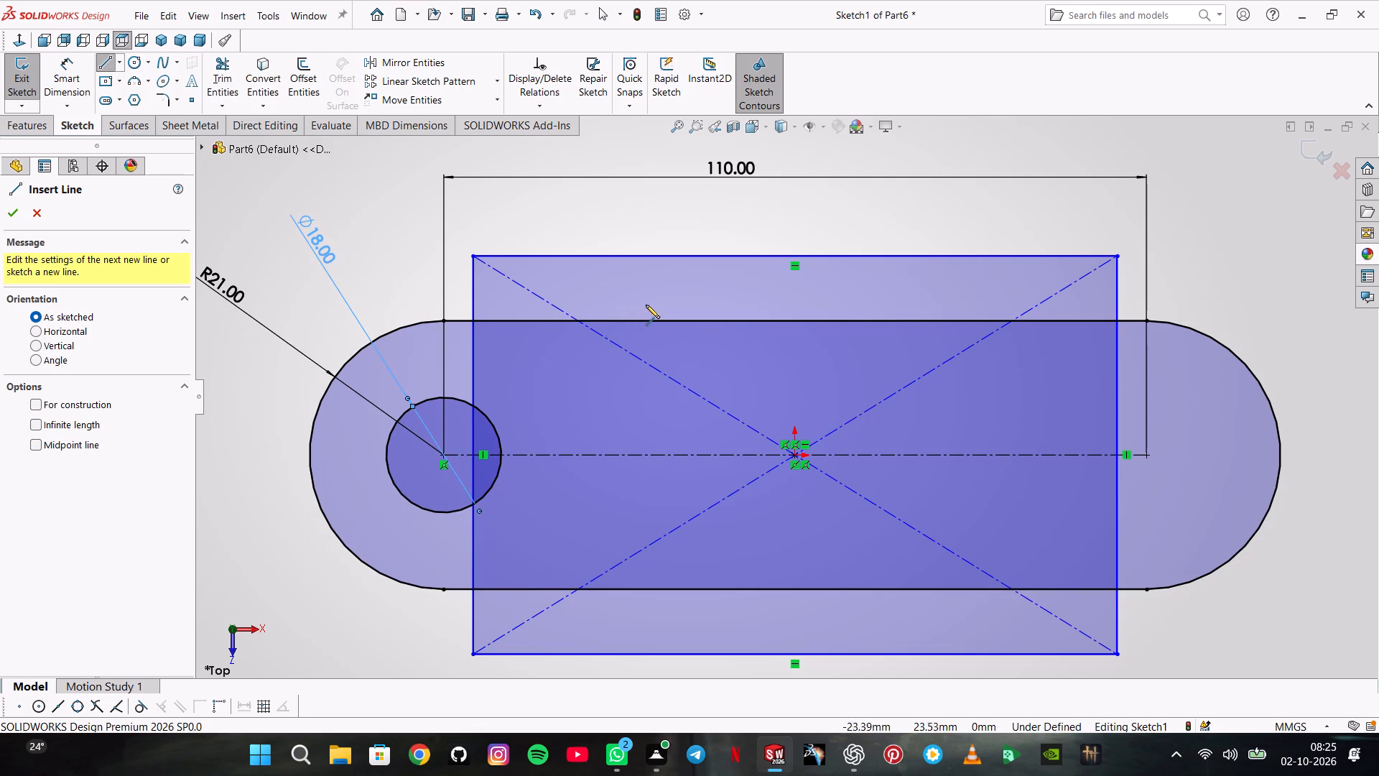
left_click(699, 322)
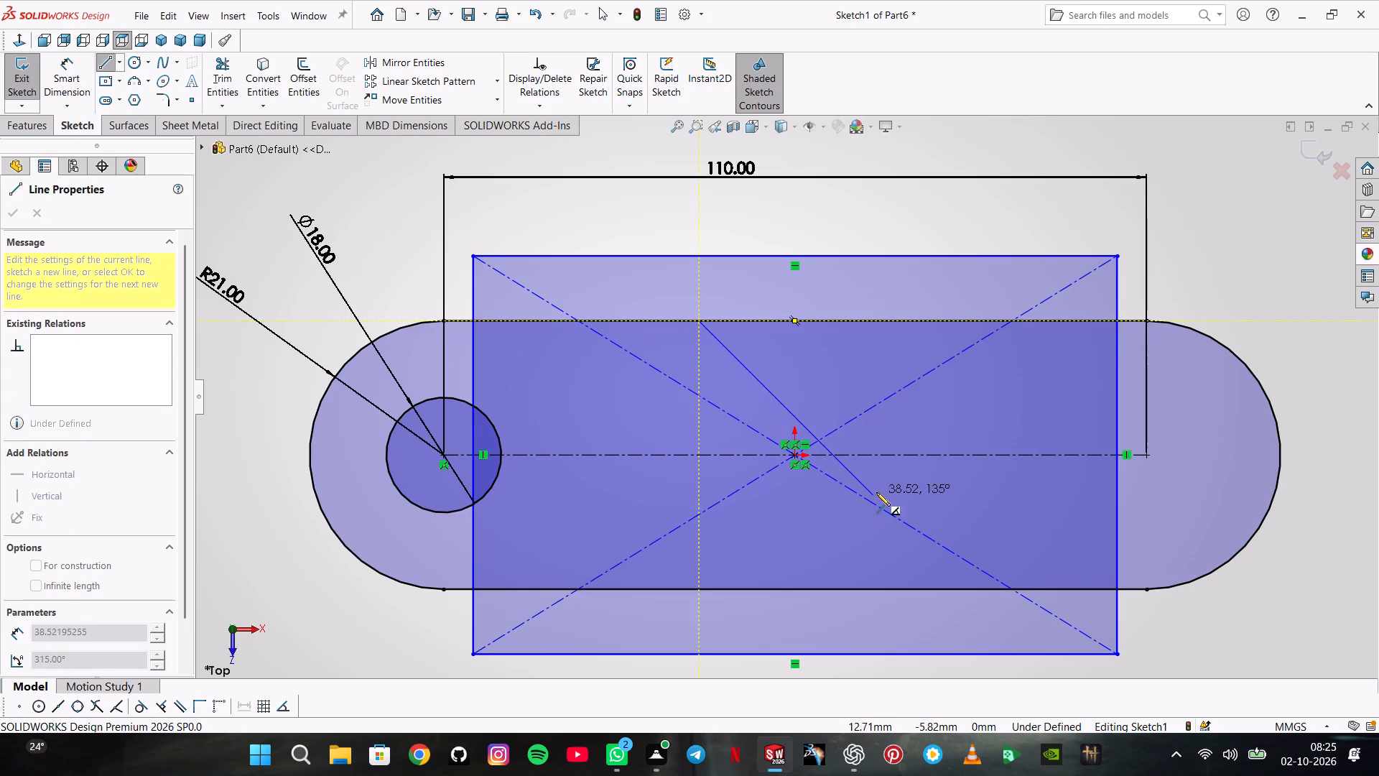
left_click(939, 480)
double_click(993, 430)
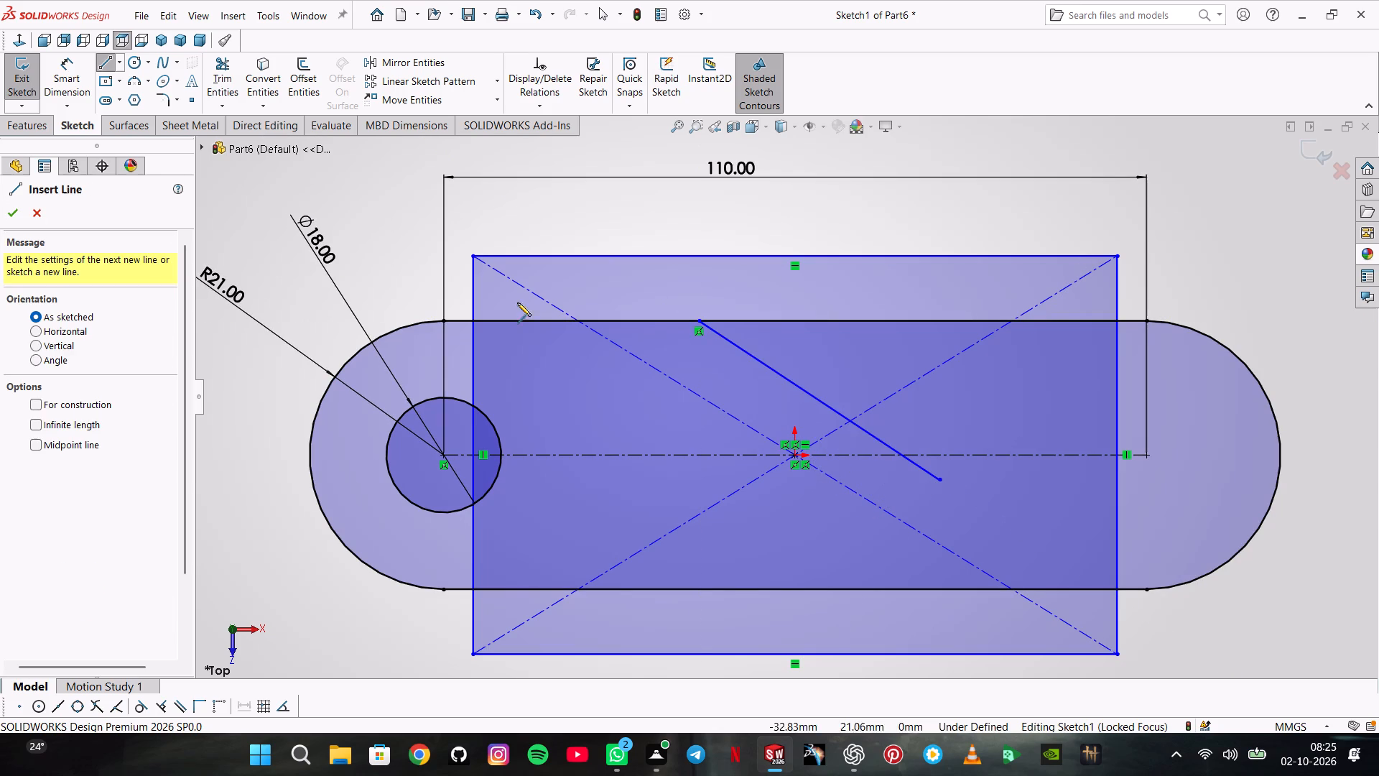
Dimension the sloping line at 55° to the slot's upper edge, with its start 50 mm horizontally from the left arc centre.
left_click(64, 77)
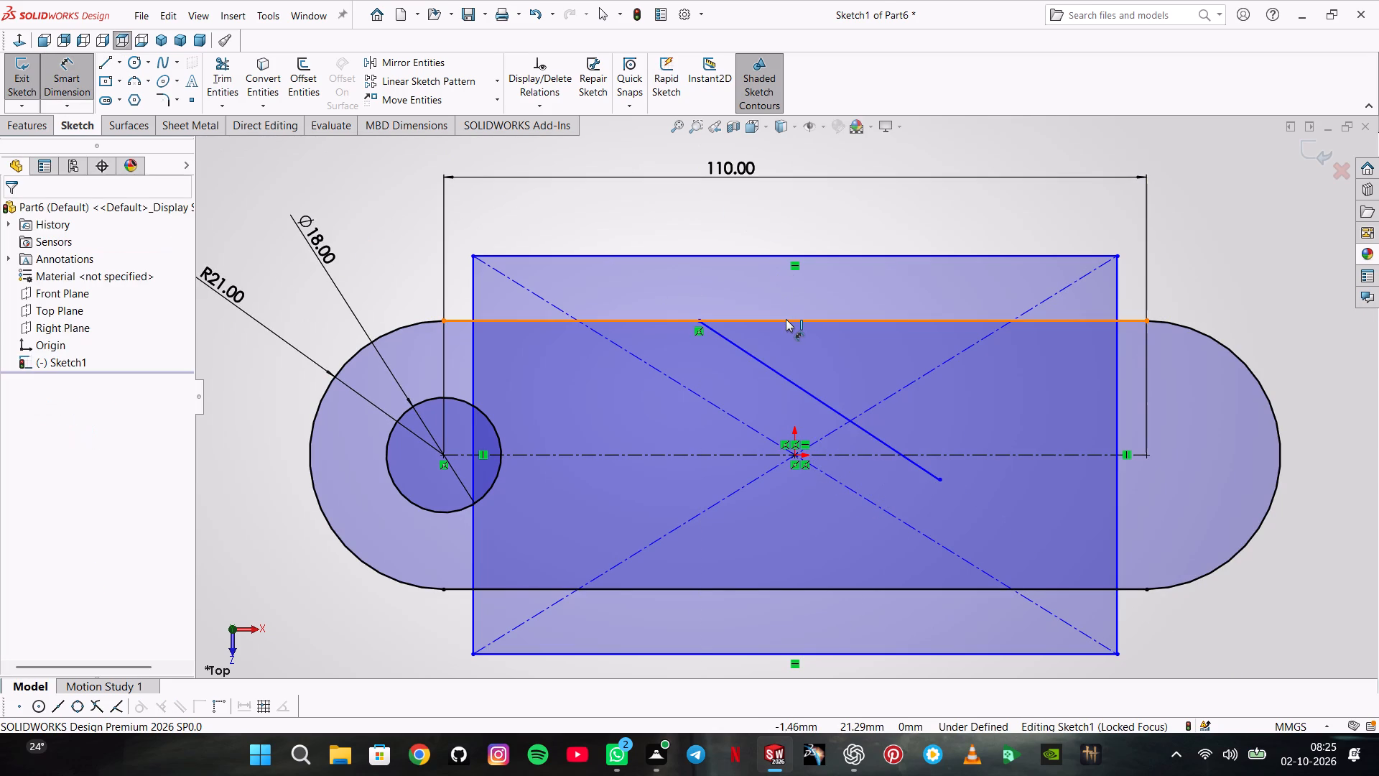
left_click(786, 320)
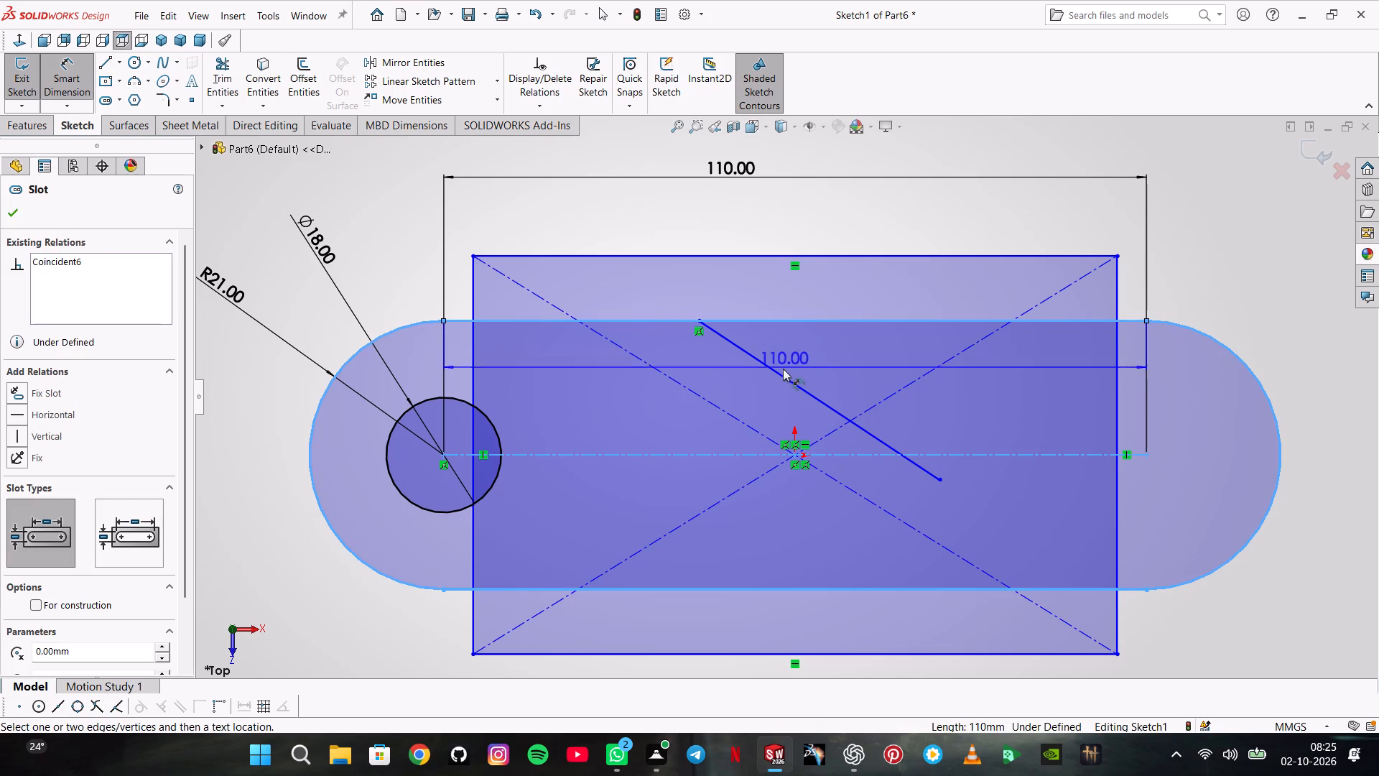
left_click(787, 380)
left_click(807, 363)
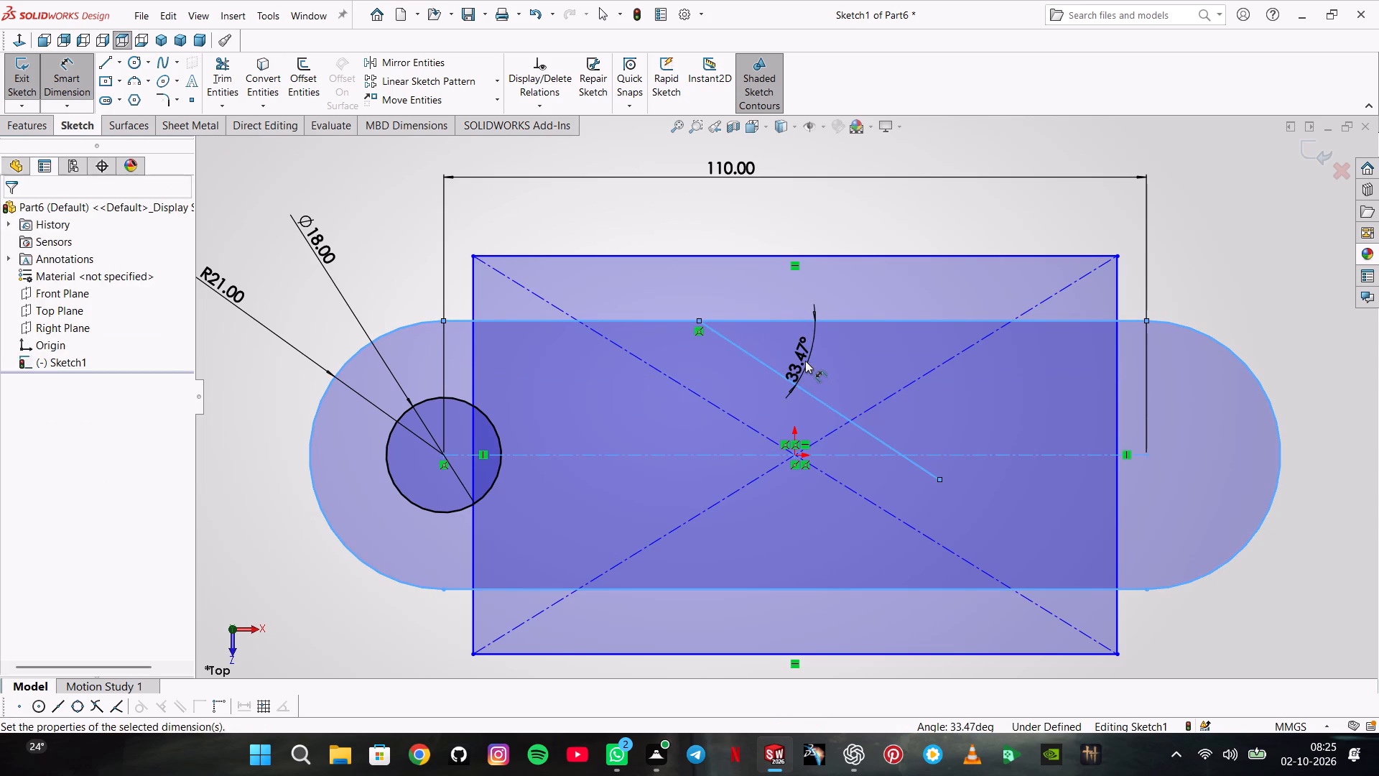
type("55")
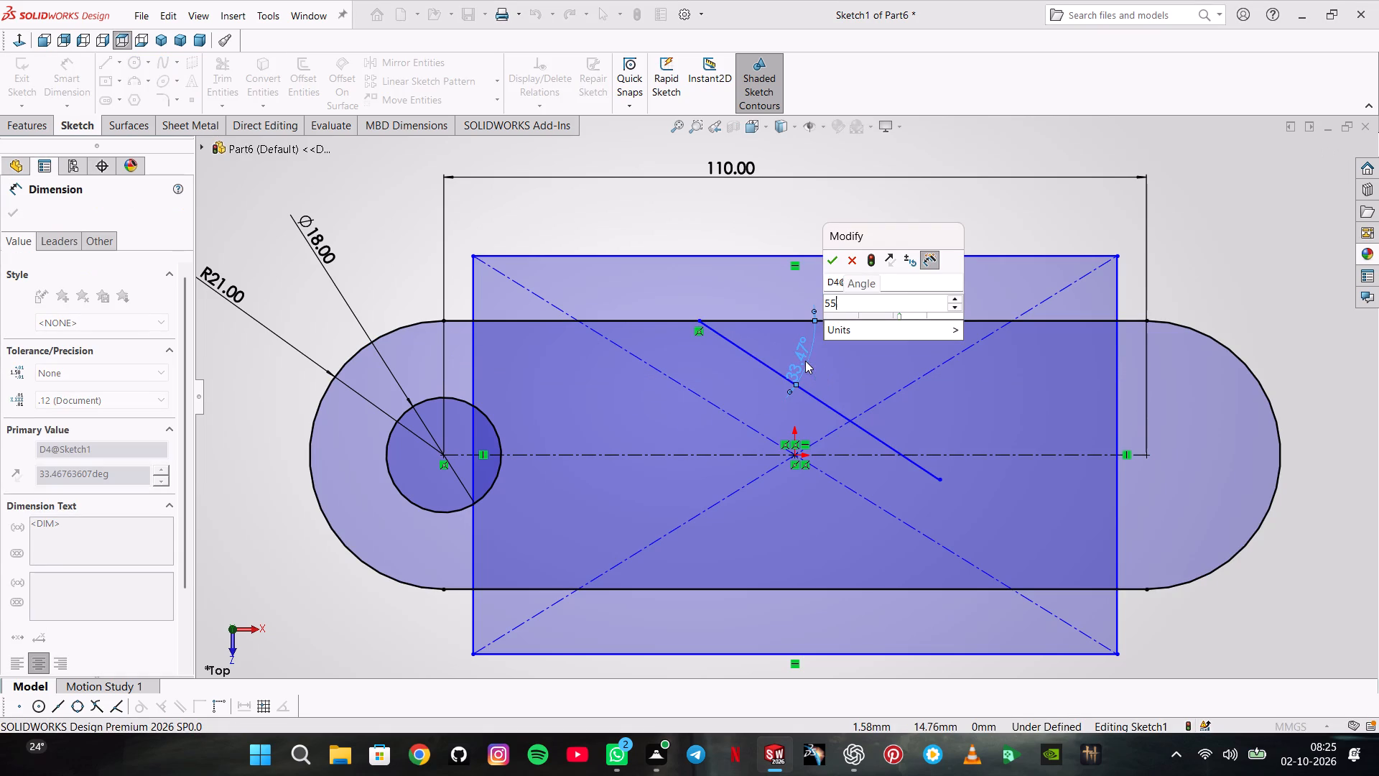
key("Return")
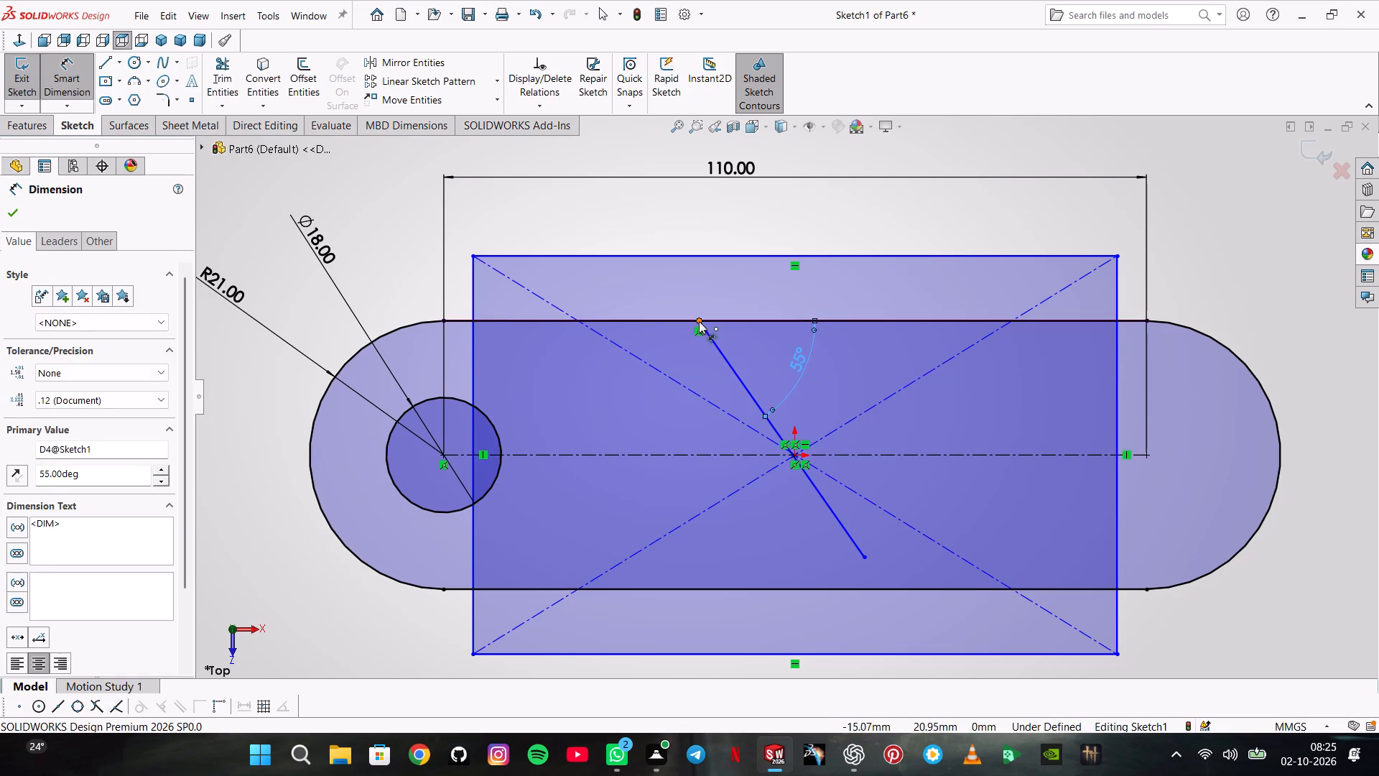
left_click(699, 321)
left_click(444, 456)
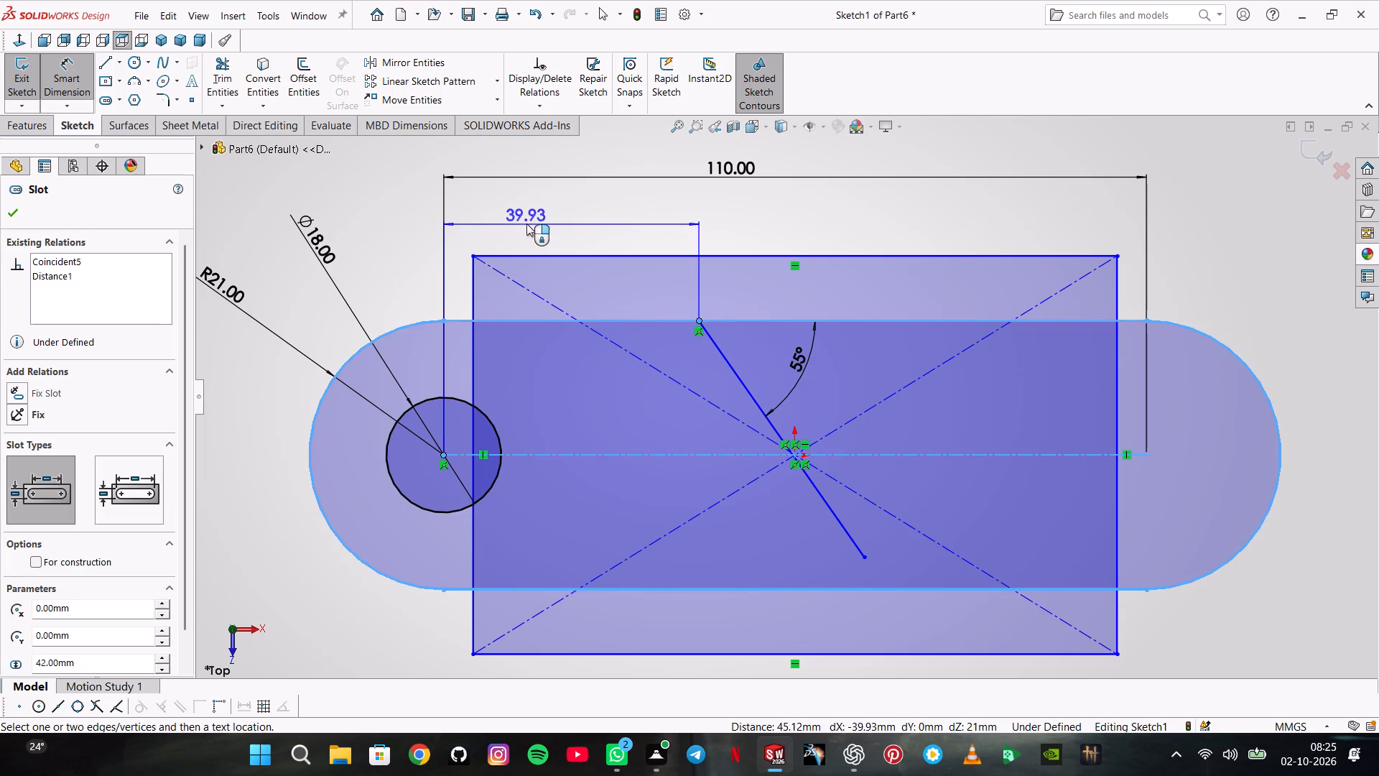
left_click(526, 218)
type("50")
key("Return")
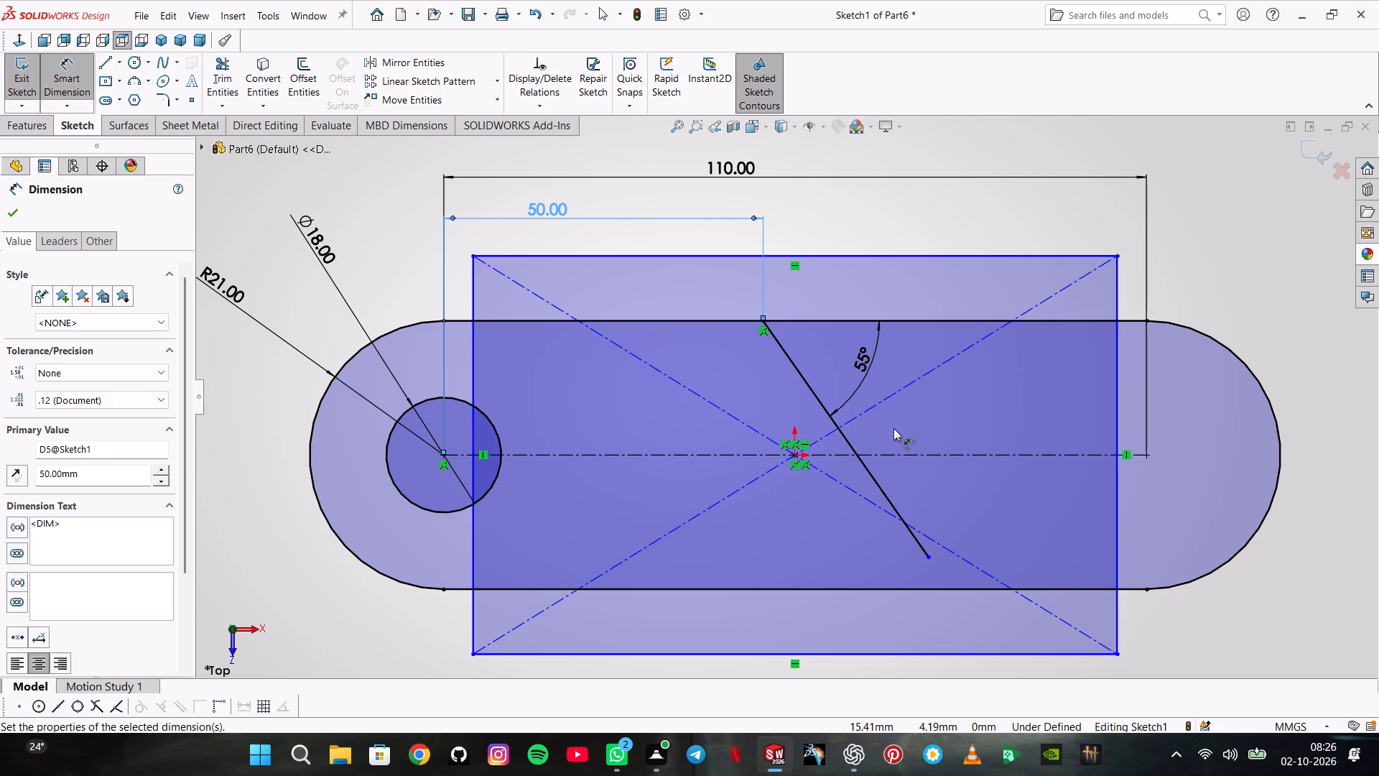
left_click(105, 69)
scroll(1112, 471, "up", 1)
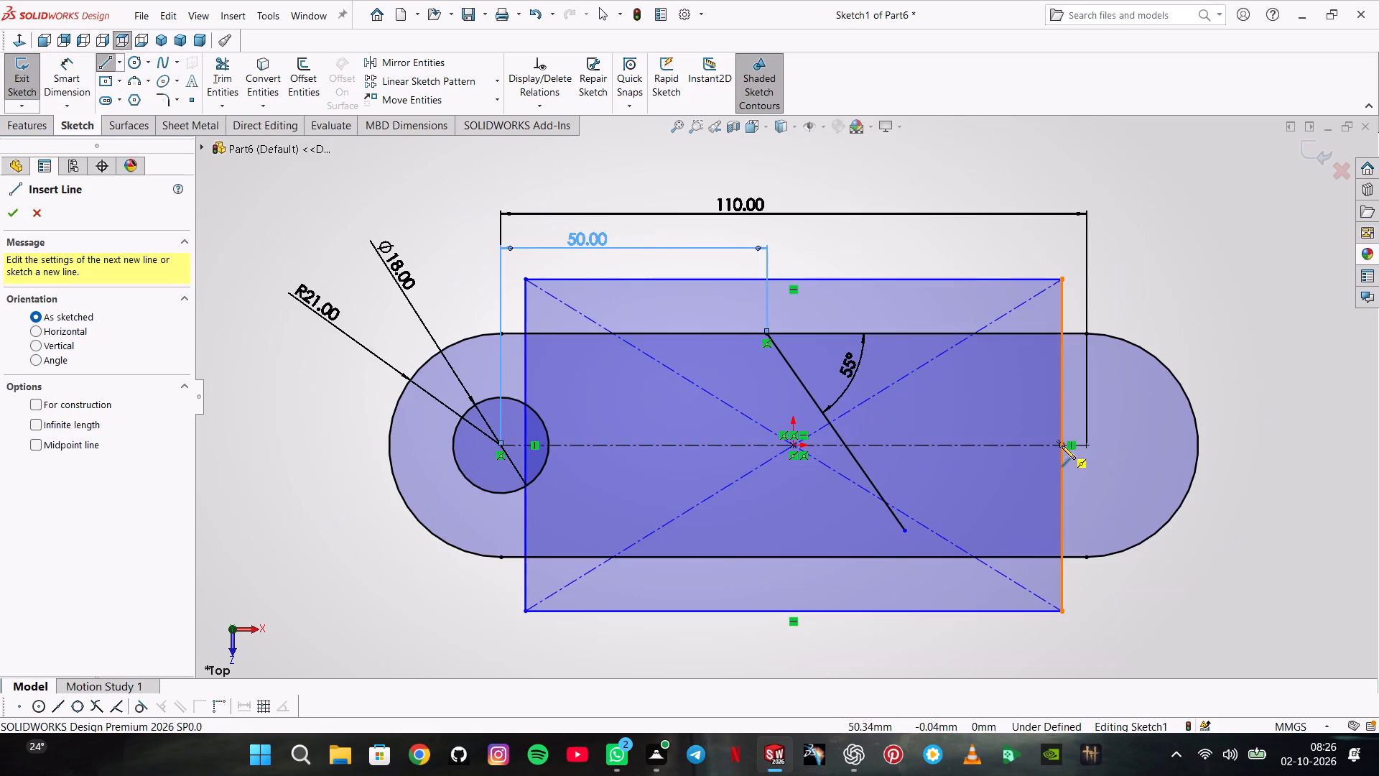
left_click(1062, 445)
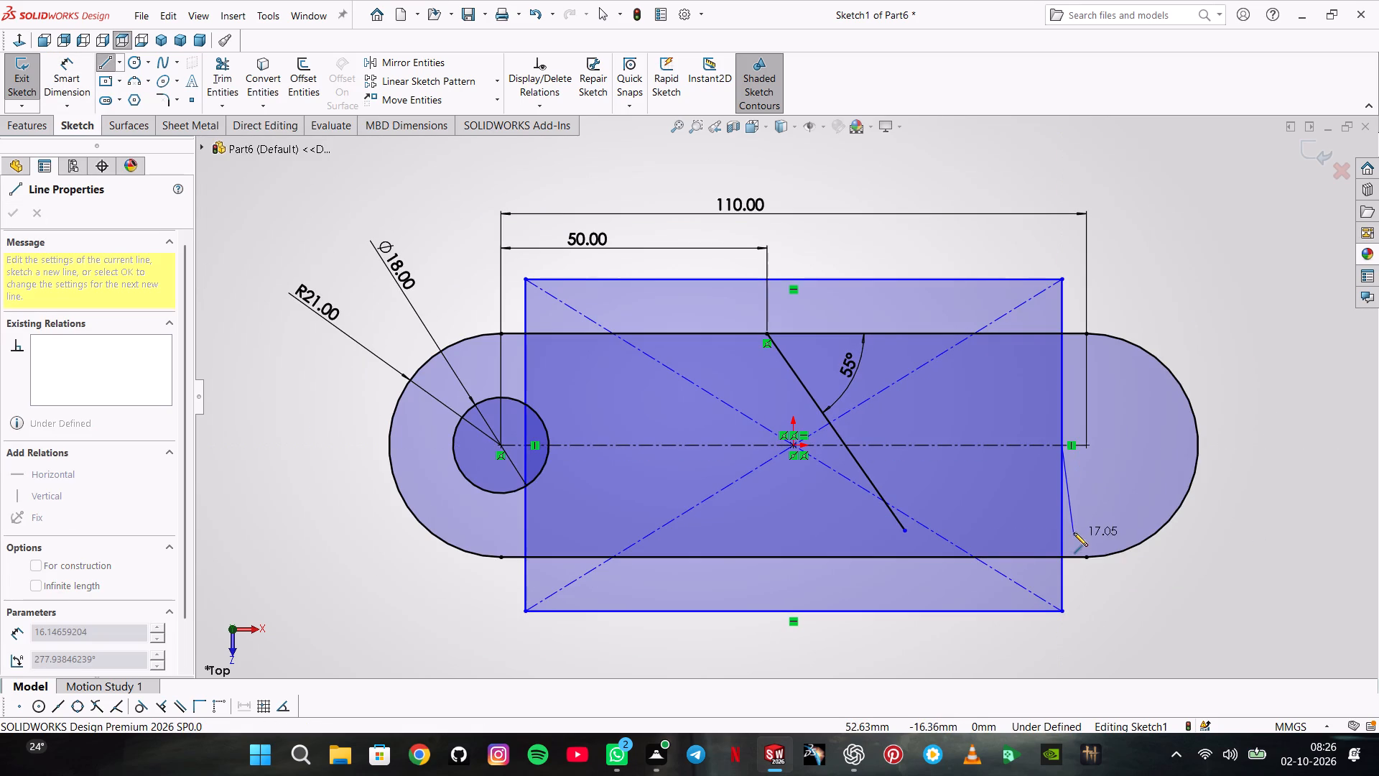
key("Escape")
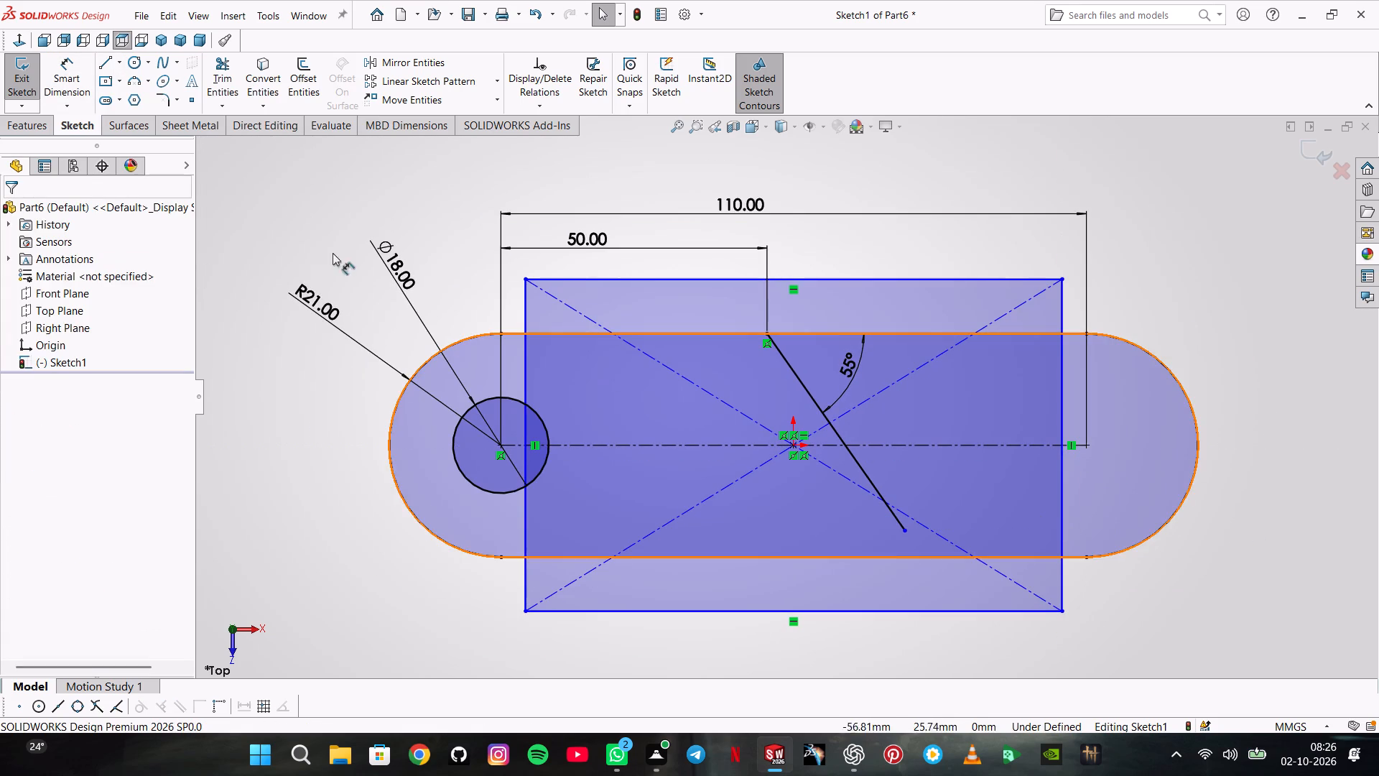
Sketch a horizontal line from the midpoint of the rectangle's right edge to the 55° sloping line.
left_click(105, 60)
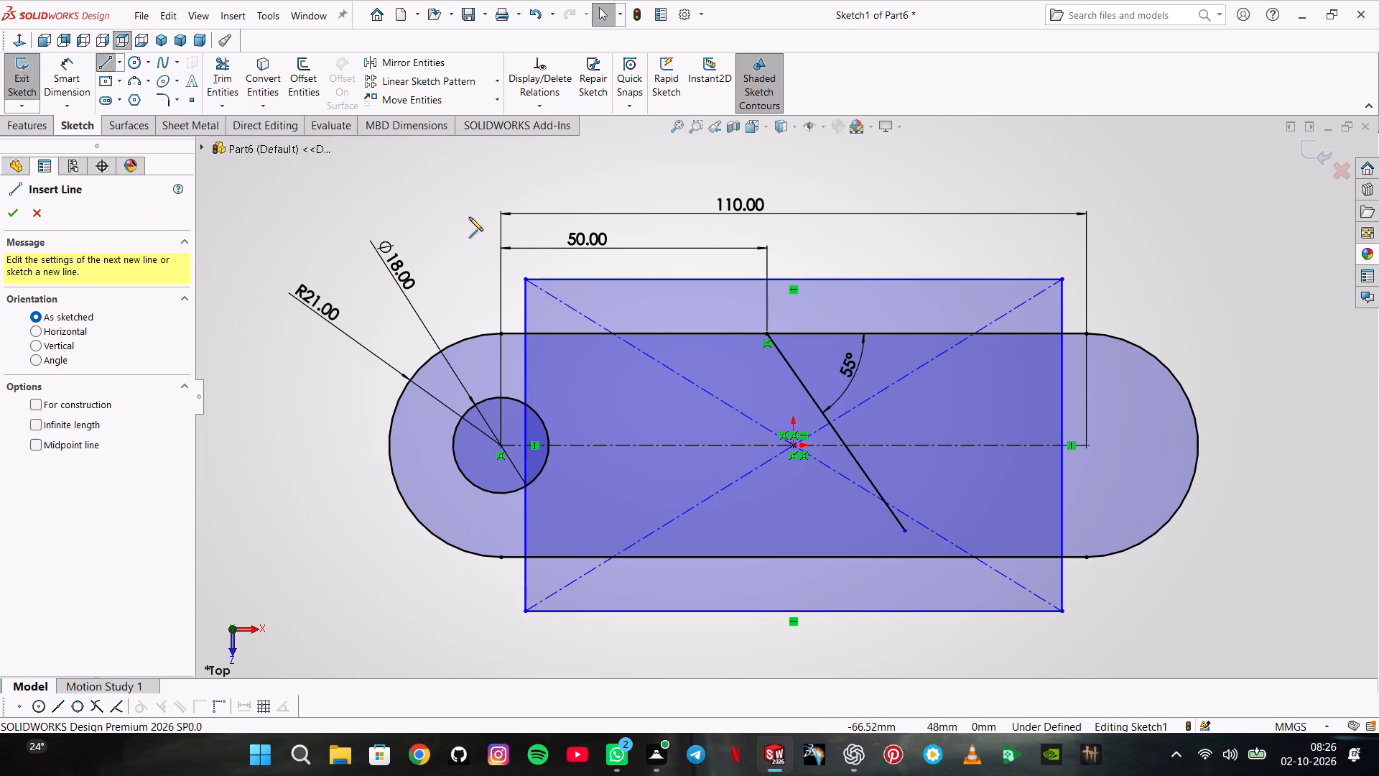
left_click(1061, 448)
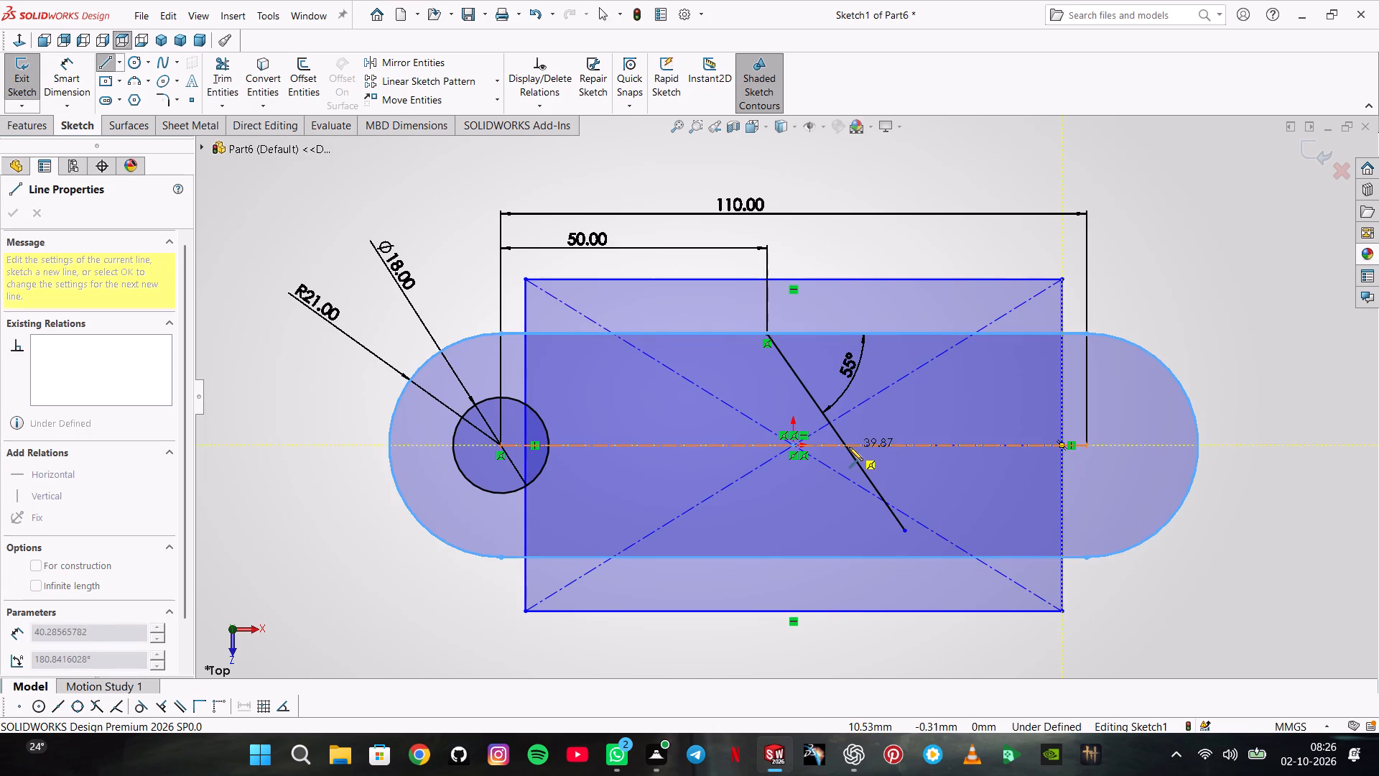
left_click(845, 445)
double_click(895, 420)
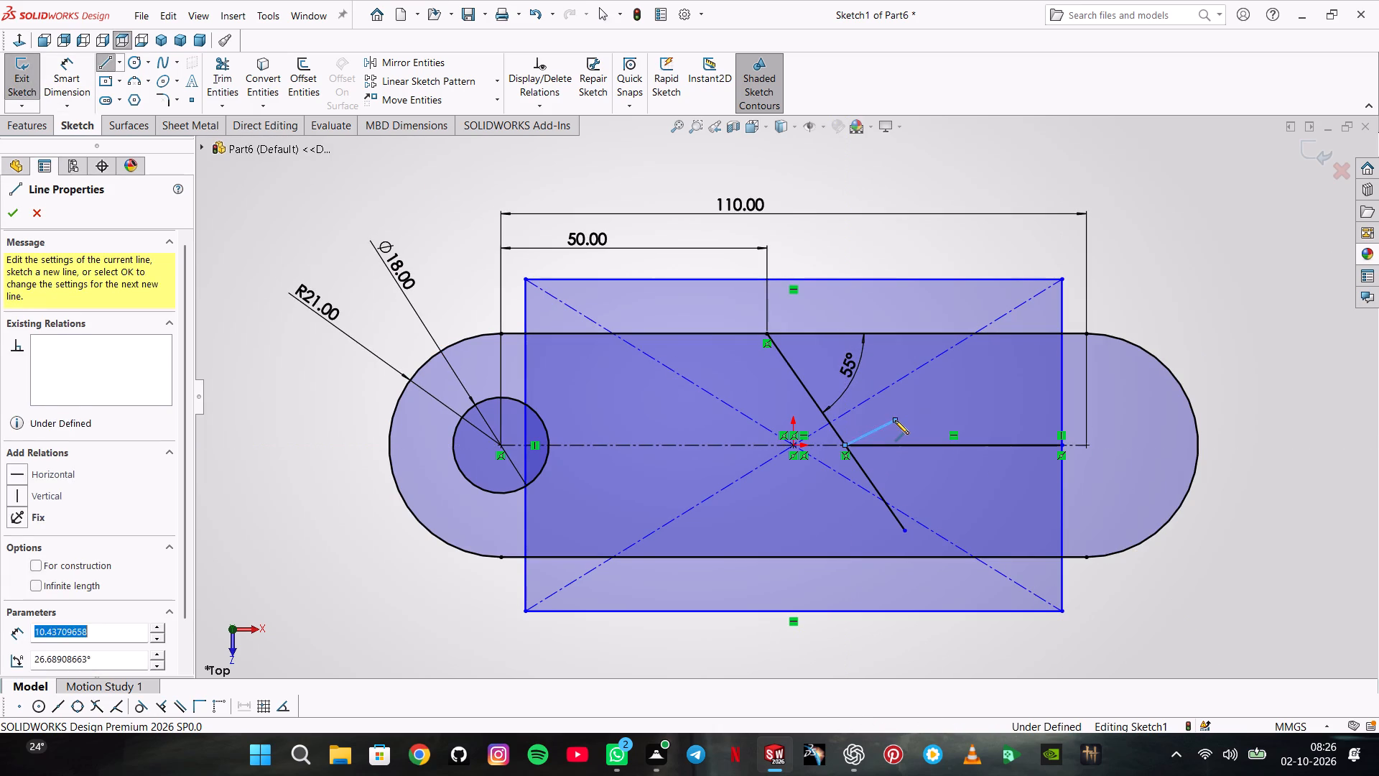
Trim away the part of the sloping line that extends below the horizontal line.
left_click(215, 75)
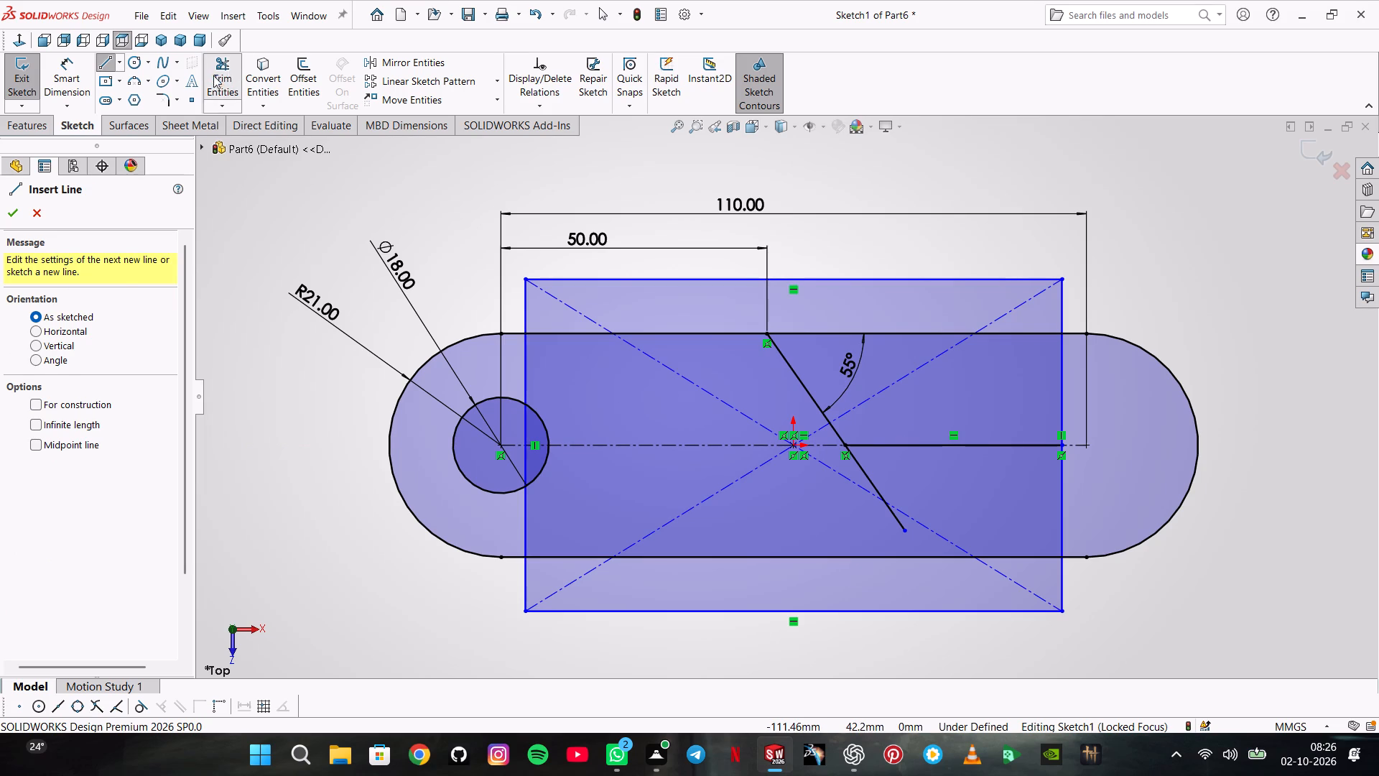
left_click(868, 479)
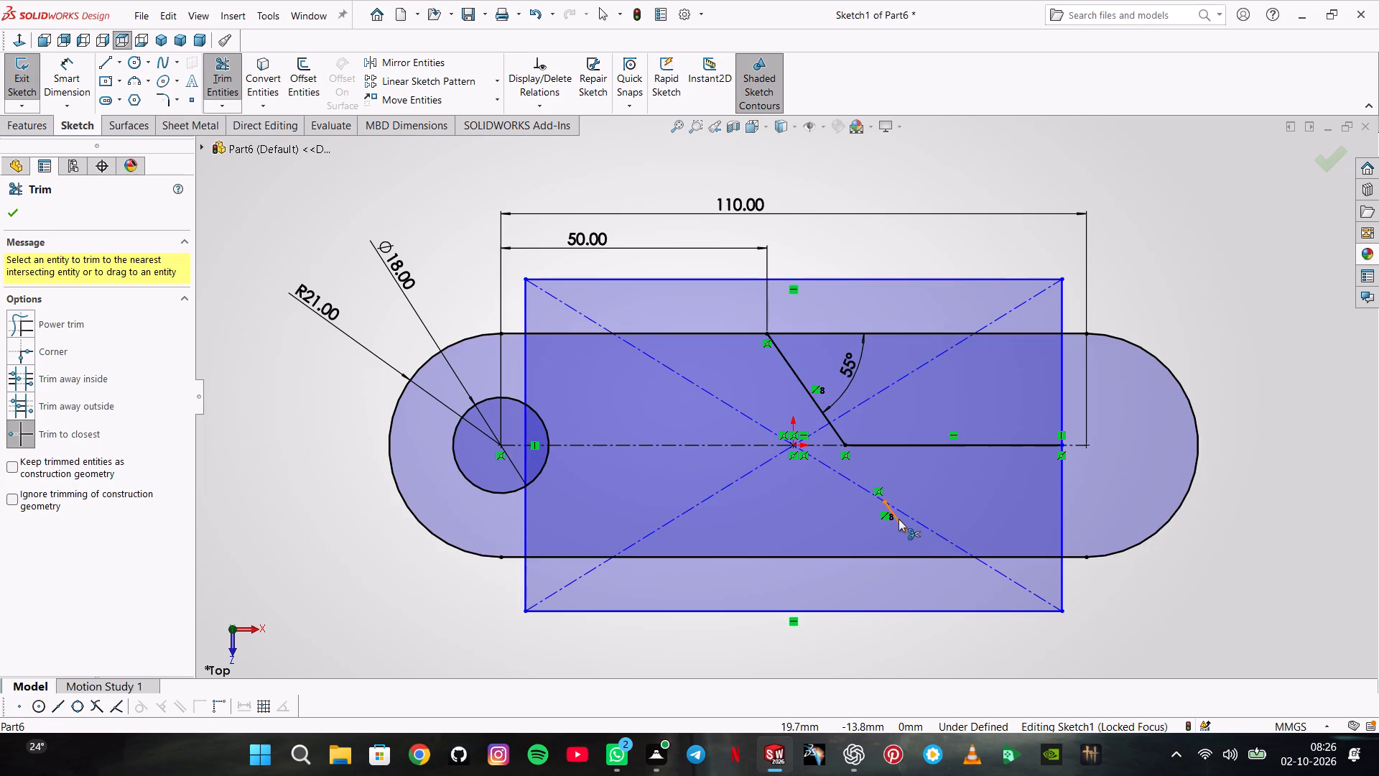
left_click(899, 519)
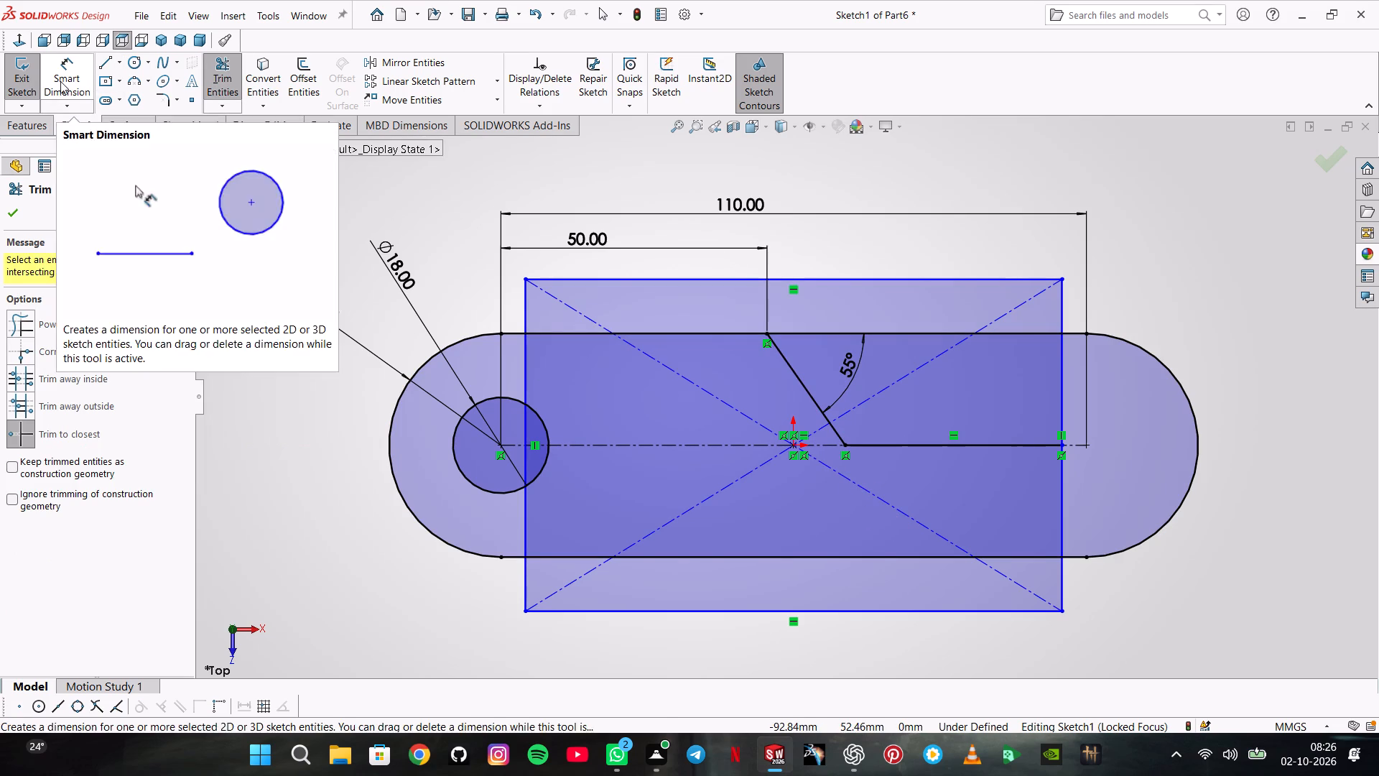
Dimension the distance from the horizontal line to the rectangle's bottom edge as 32 mm.
left_click(60, 81)
left_click(967, 446)
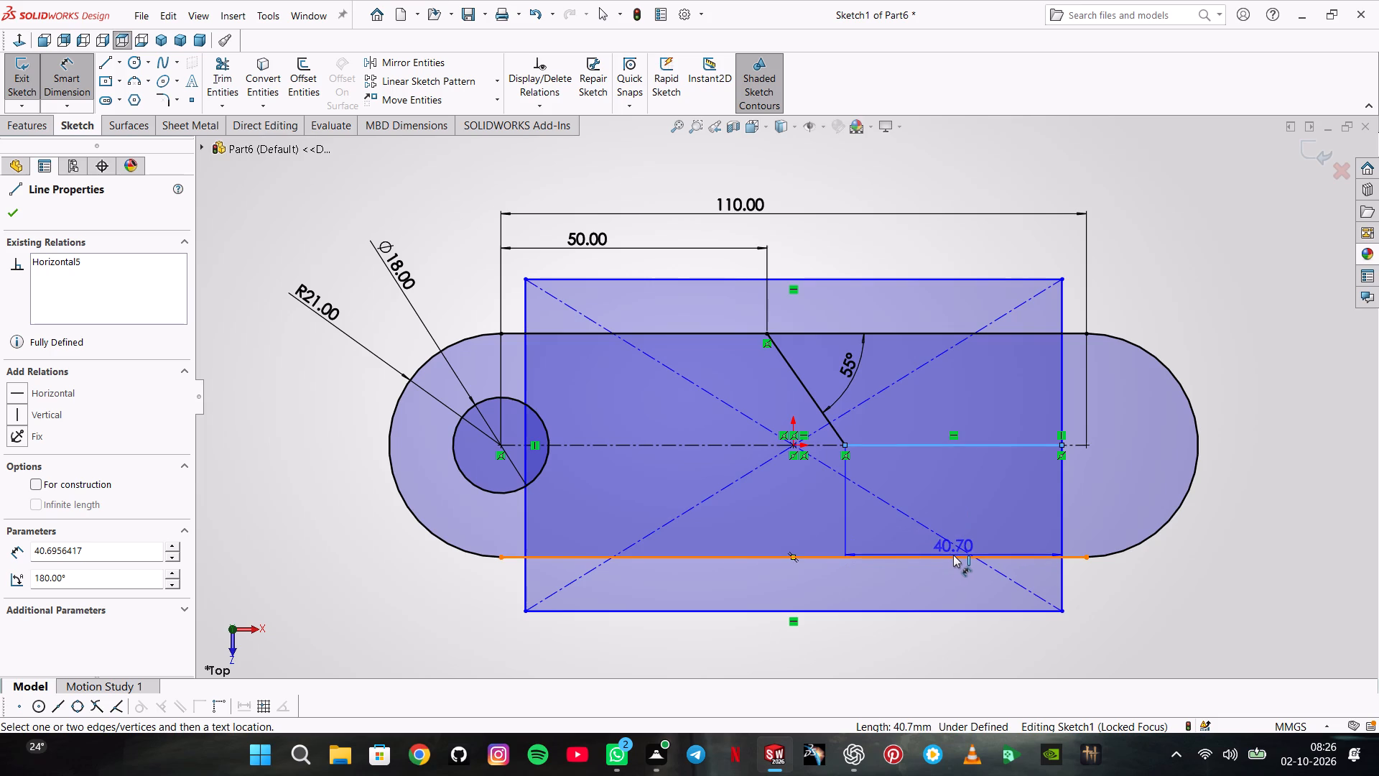
left_click(967, 608)
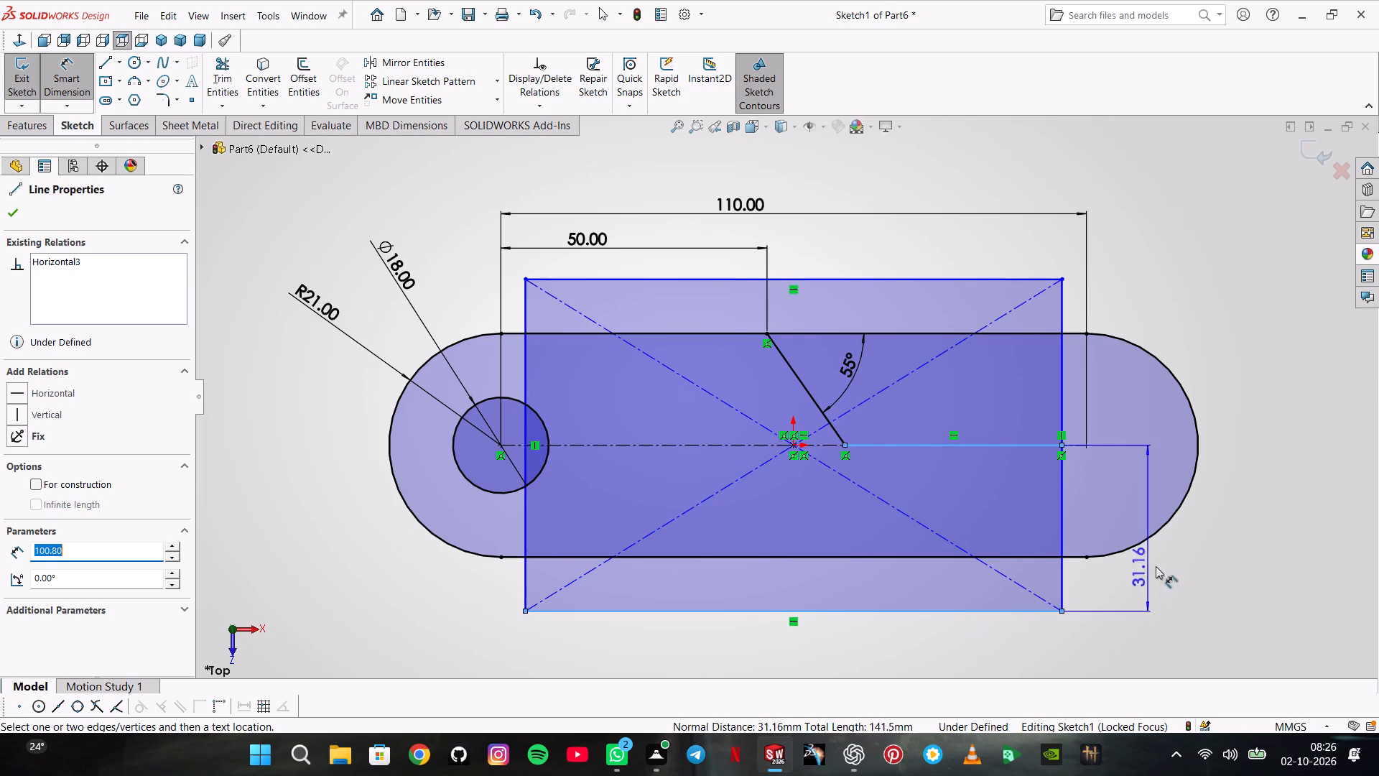
left_click(1196, 556)
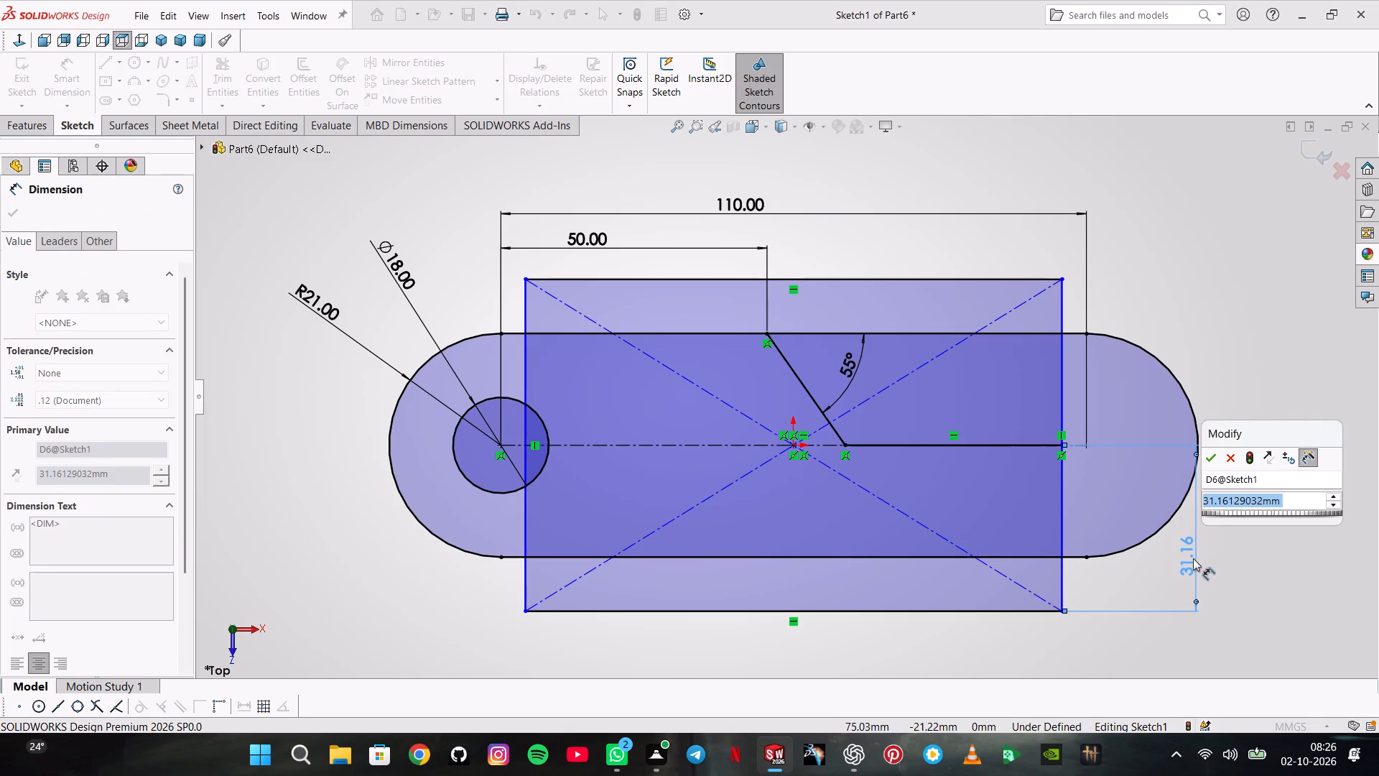
type("32")
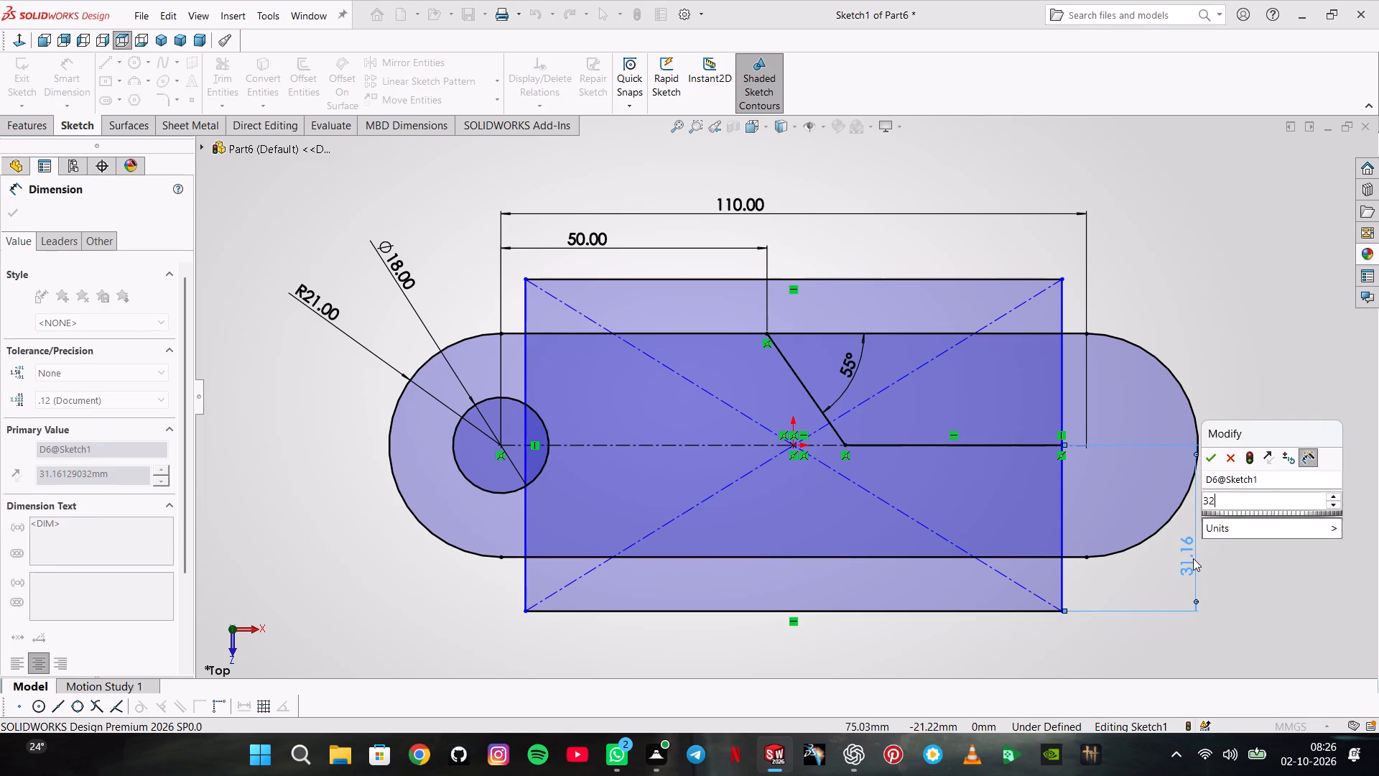
key("Return")
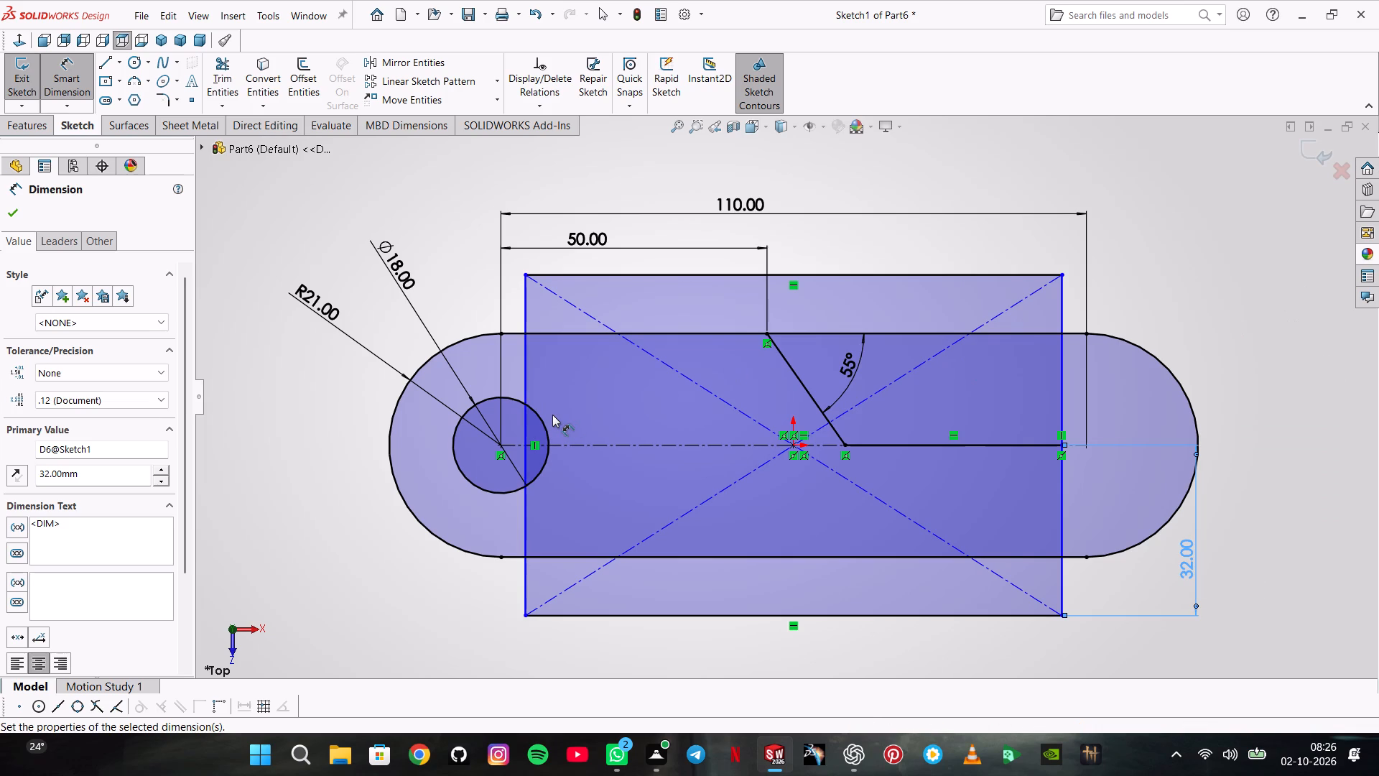
Dimension the rectangle's width between its left and right edges as 110 mm.
scroll(487, 425, "up", 1)
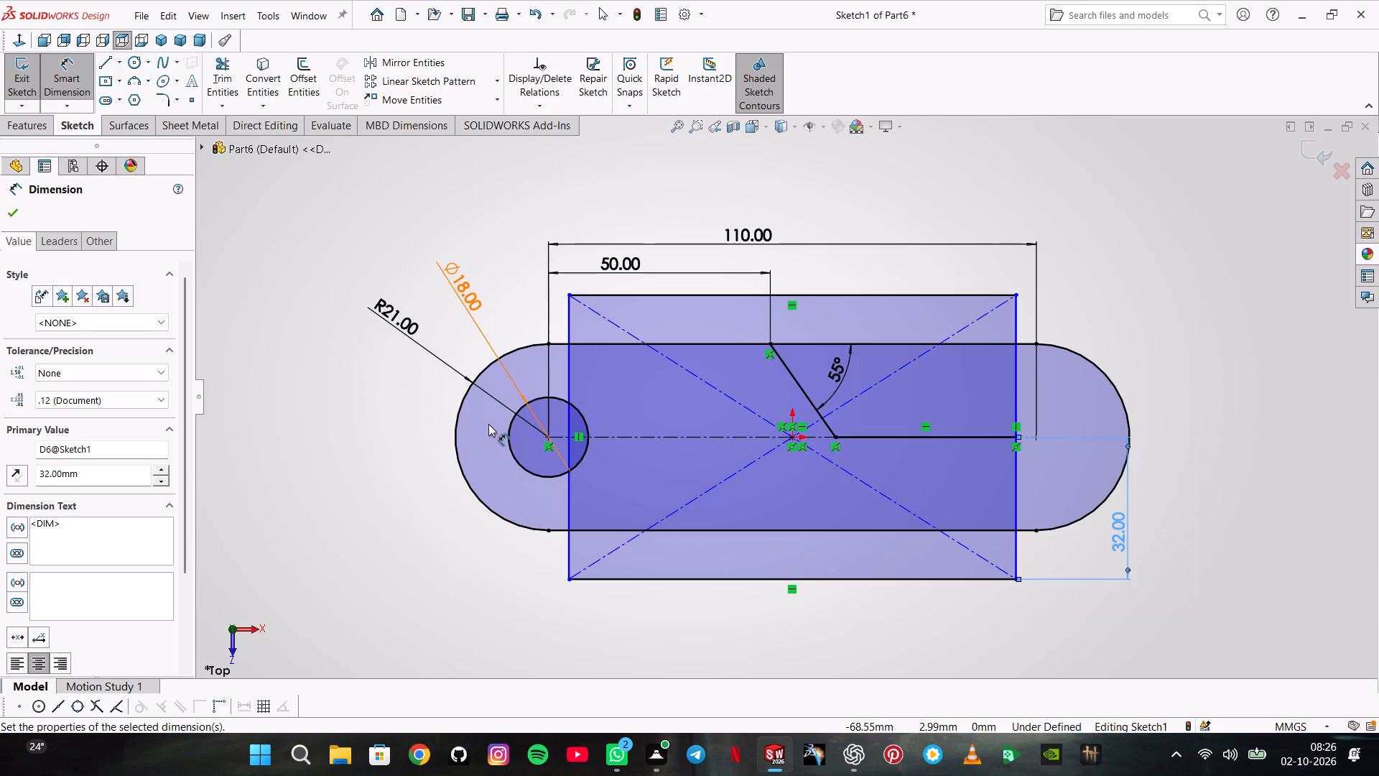
left_click(567, 548)
left_click(1015, 548)
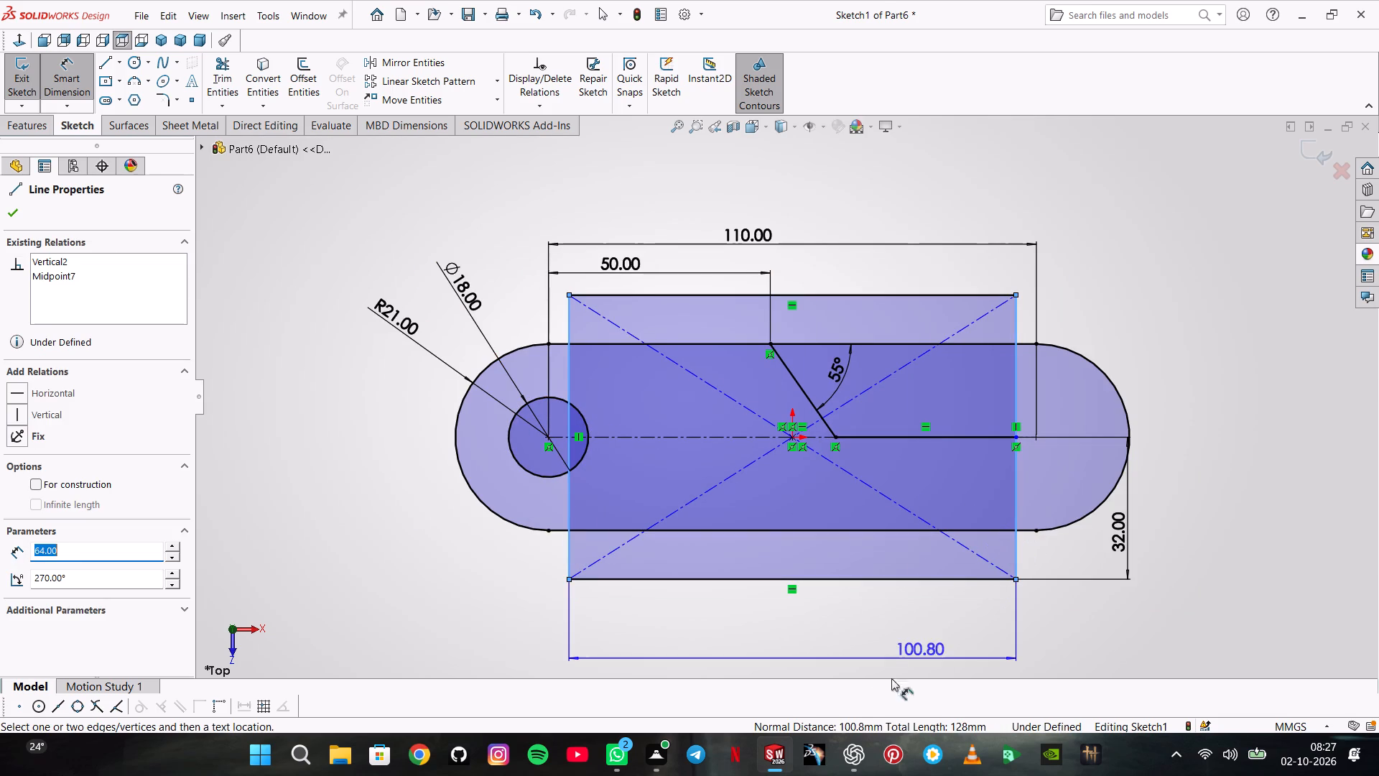
scroll(866, 650, "up", 1)
left_click(860, 639)
type("110")
key("Return")
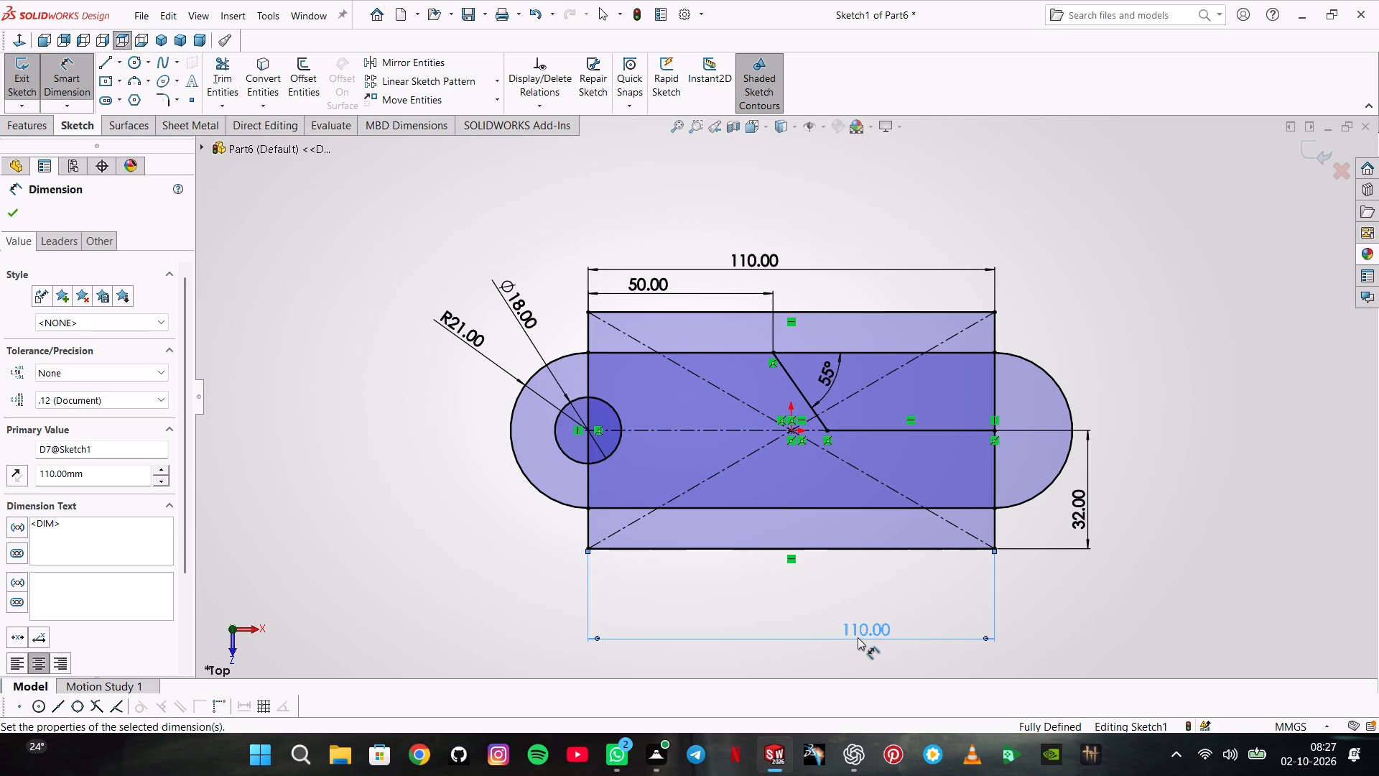
key("Escape")
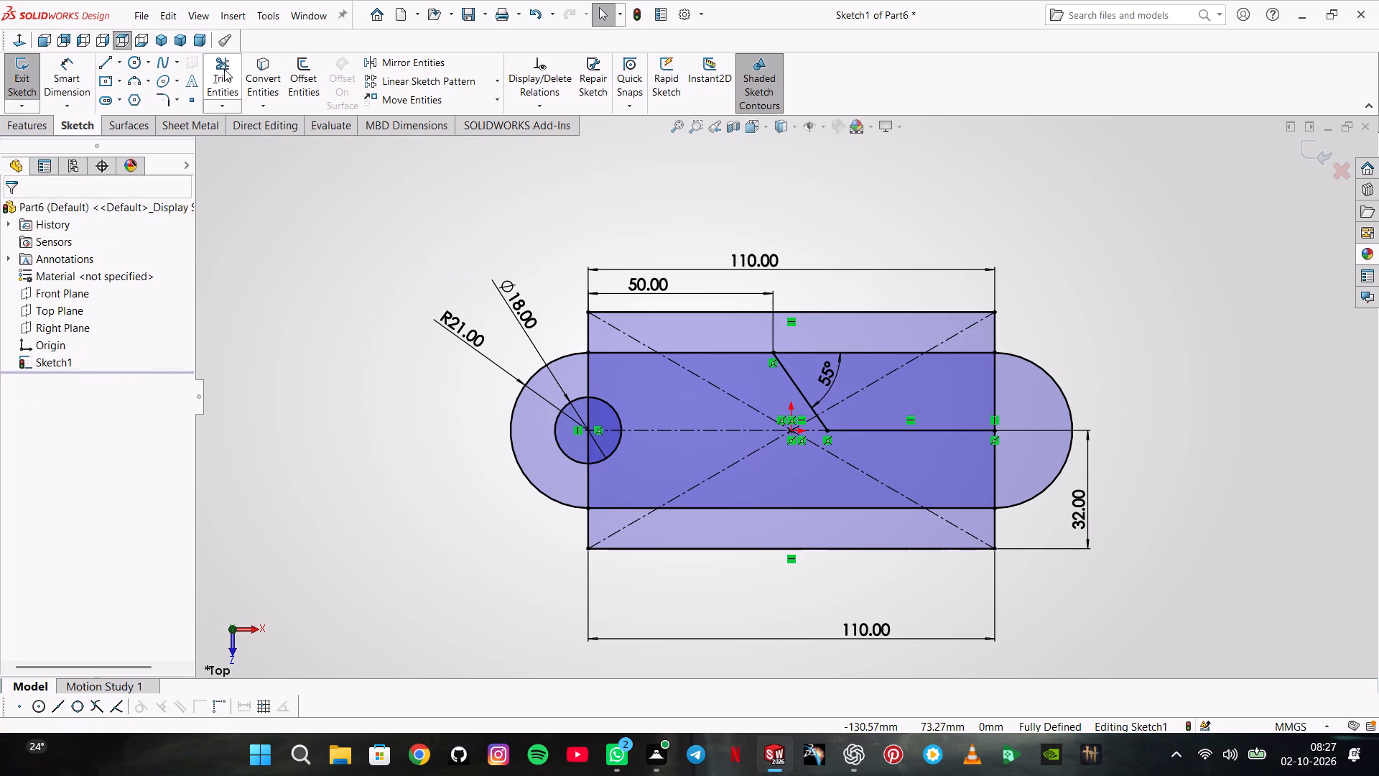
Trim the rectangle's edges and construction diagonals that extend above the slot's upper edge.
left_click(224, 69)
left_click(590, 331)
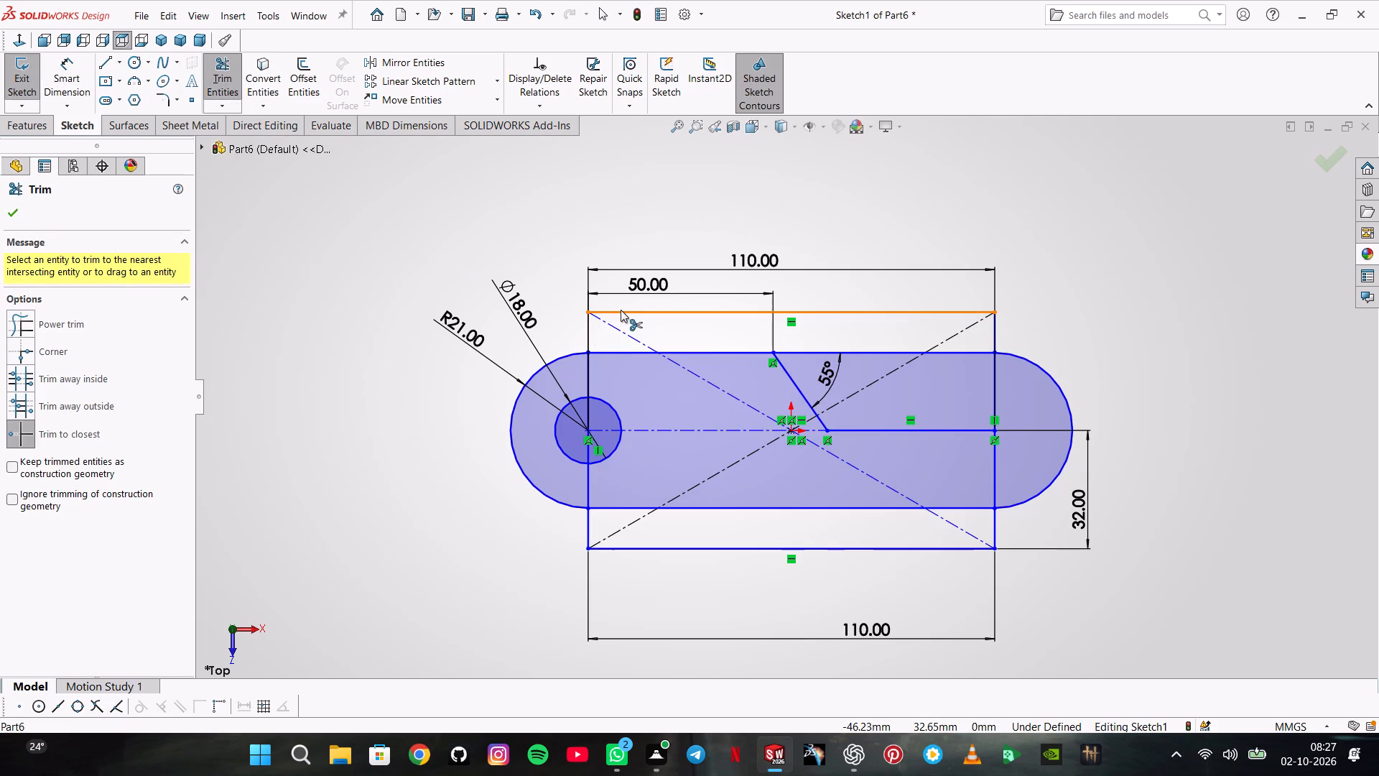
left_click(621, 308)
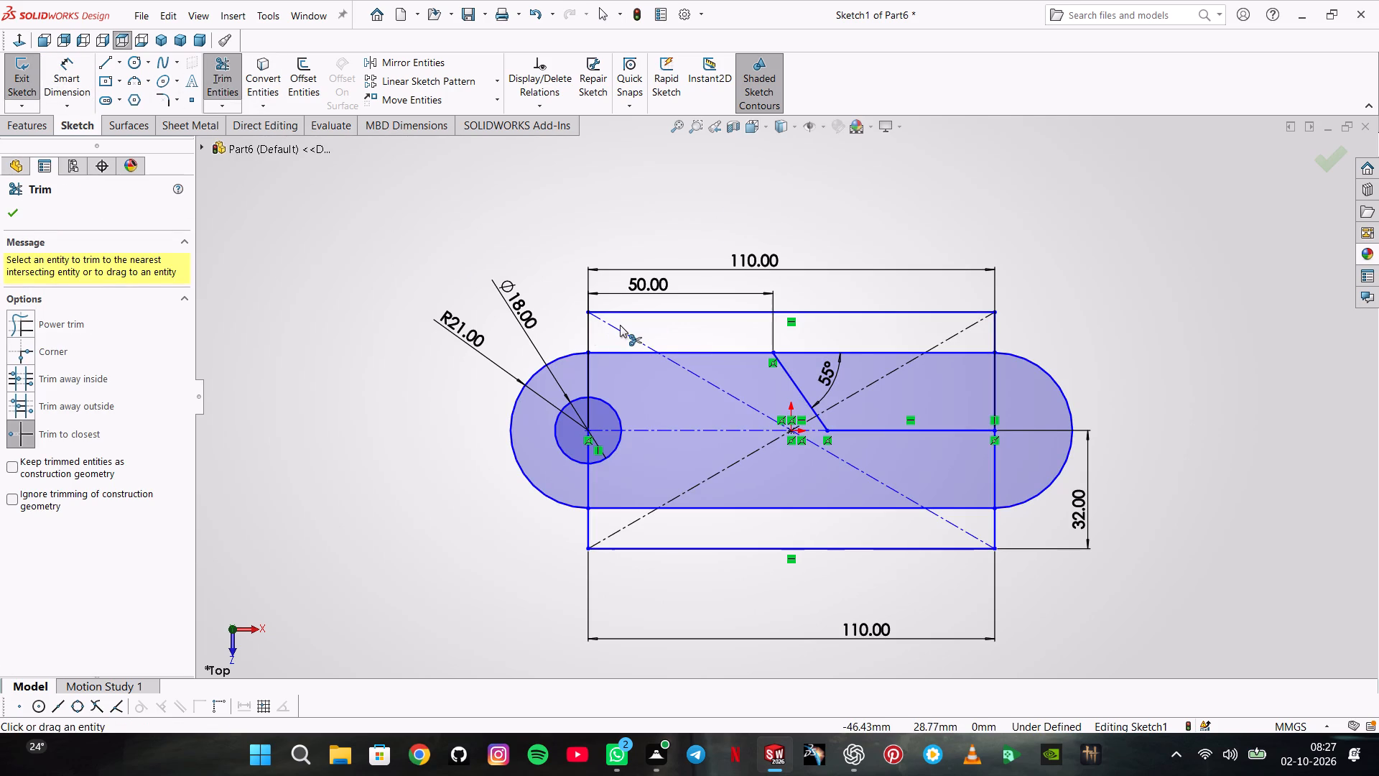
left_click(620, 325)
left_click(620, 327)
left_click(640, 313)
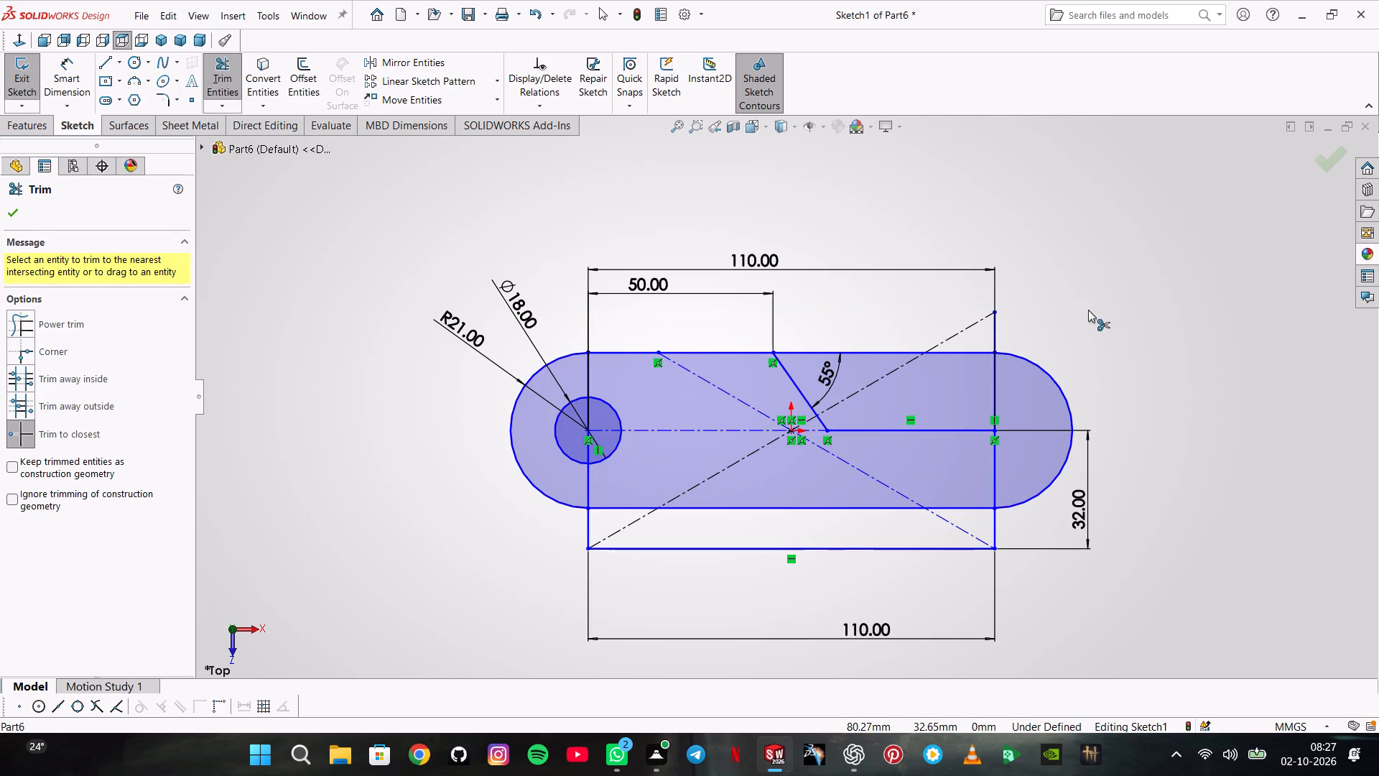
left_click(993, 332)
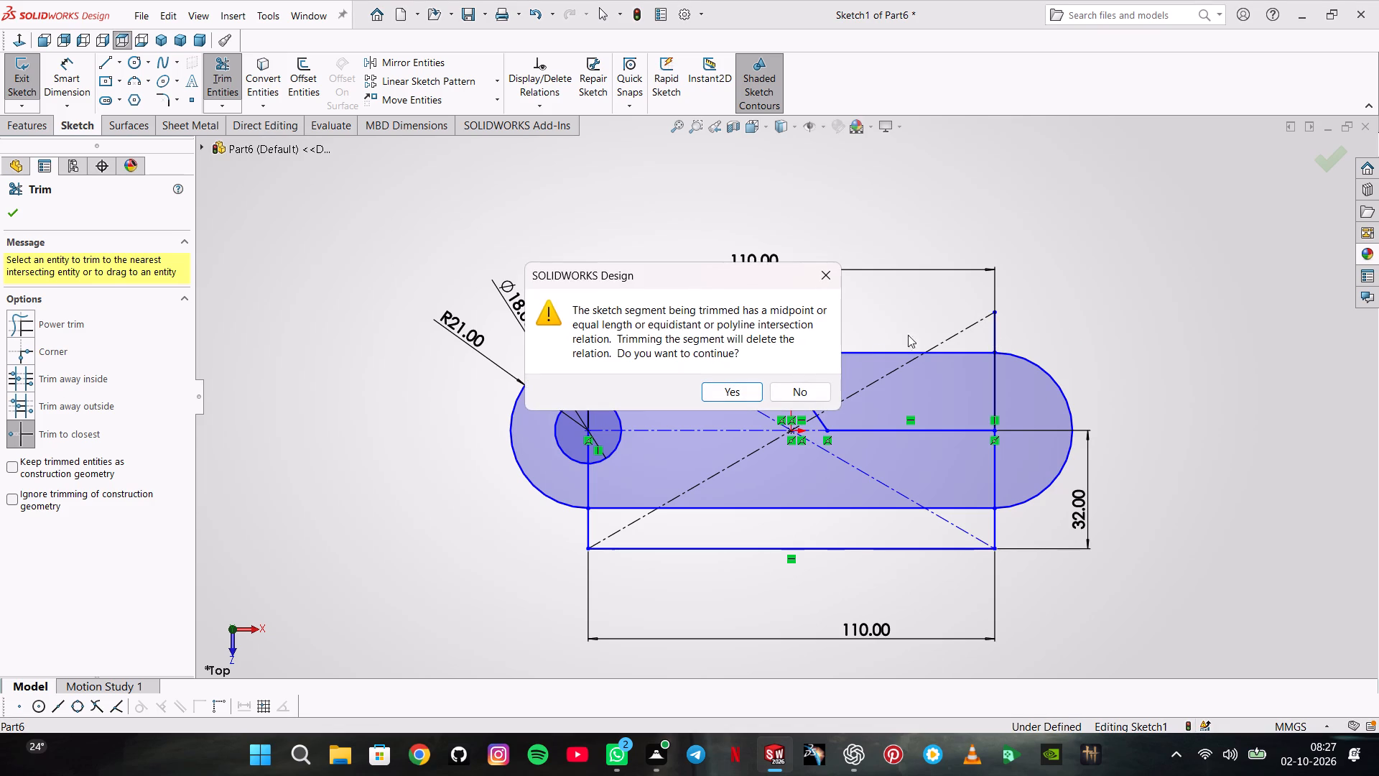
left_click(751, 398)
left_click(970, 326)
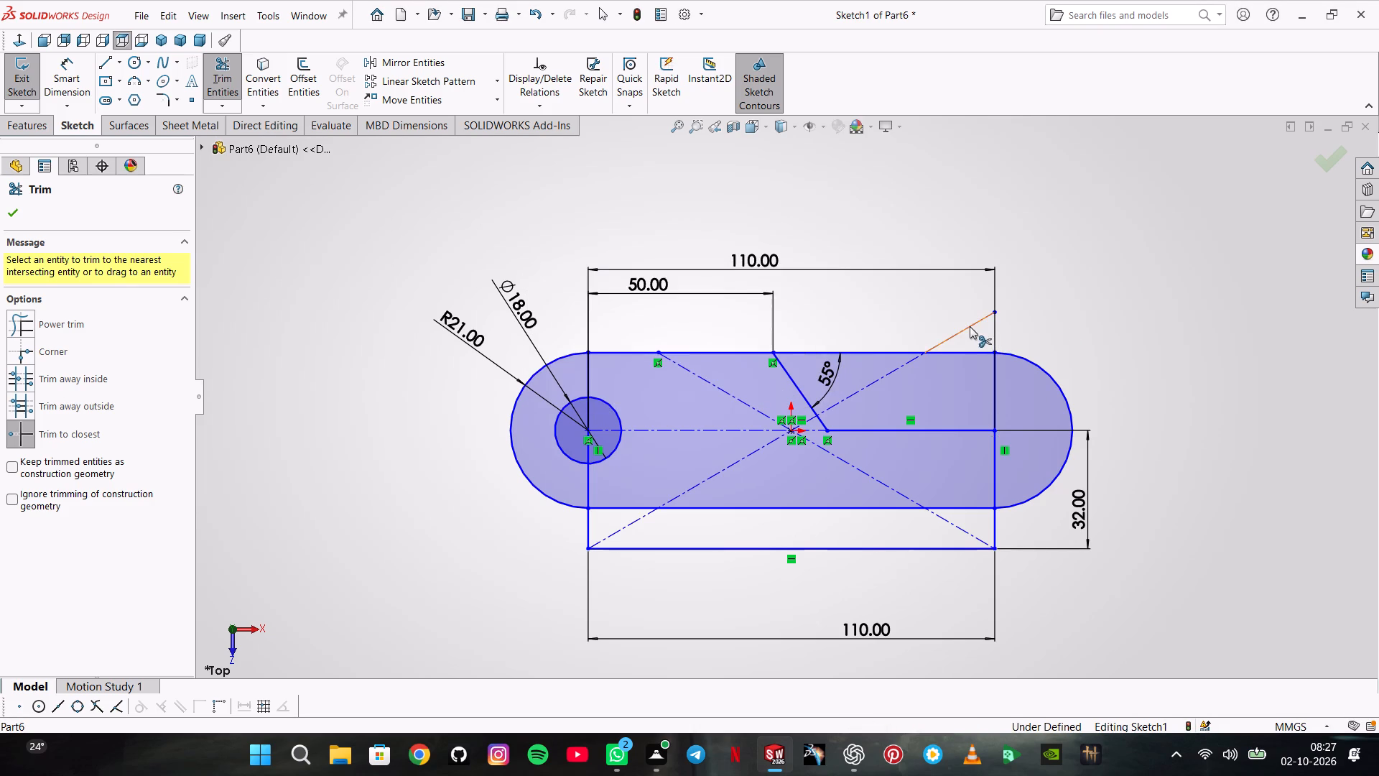
left_click(735, 392)
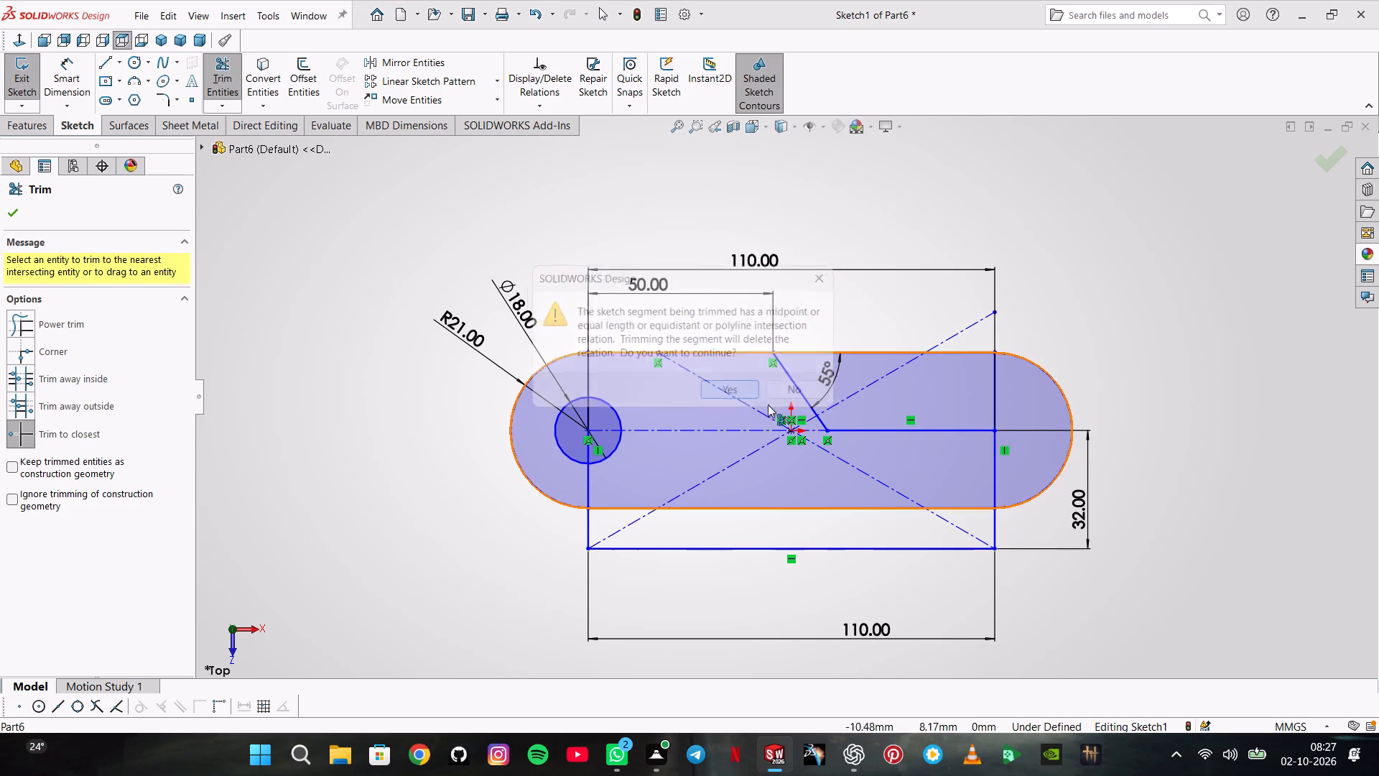
Trim the right edge above the horizontal line, the slot's upper edge right of the sloping line, and the slot's right arc.
left_click(992, 371)
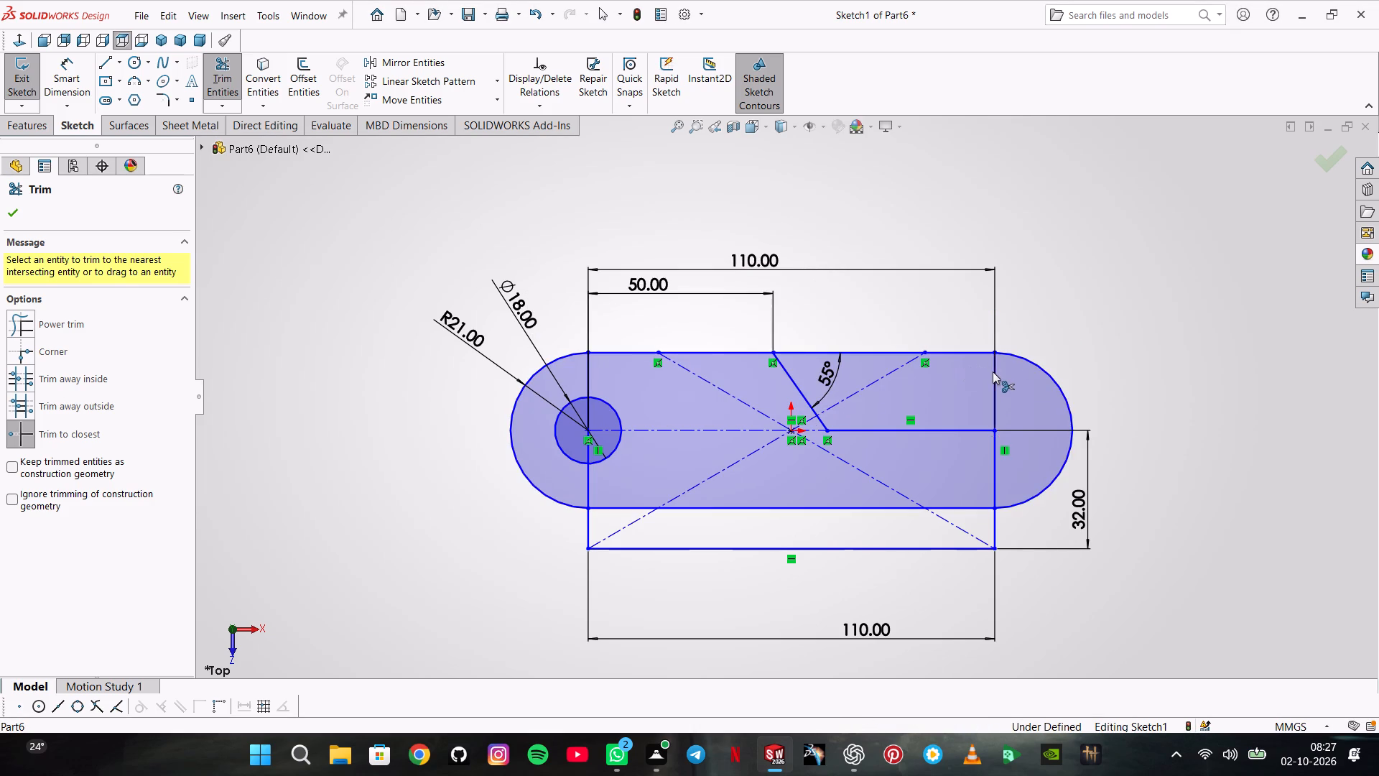
left_click(972, 354)
left_click(752, 377)
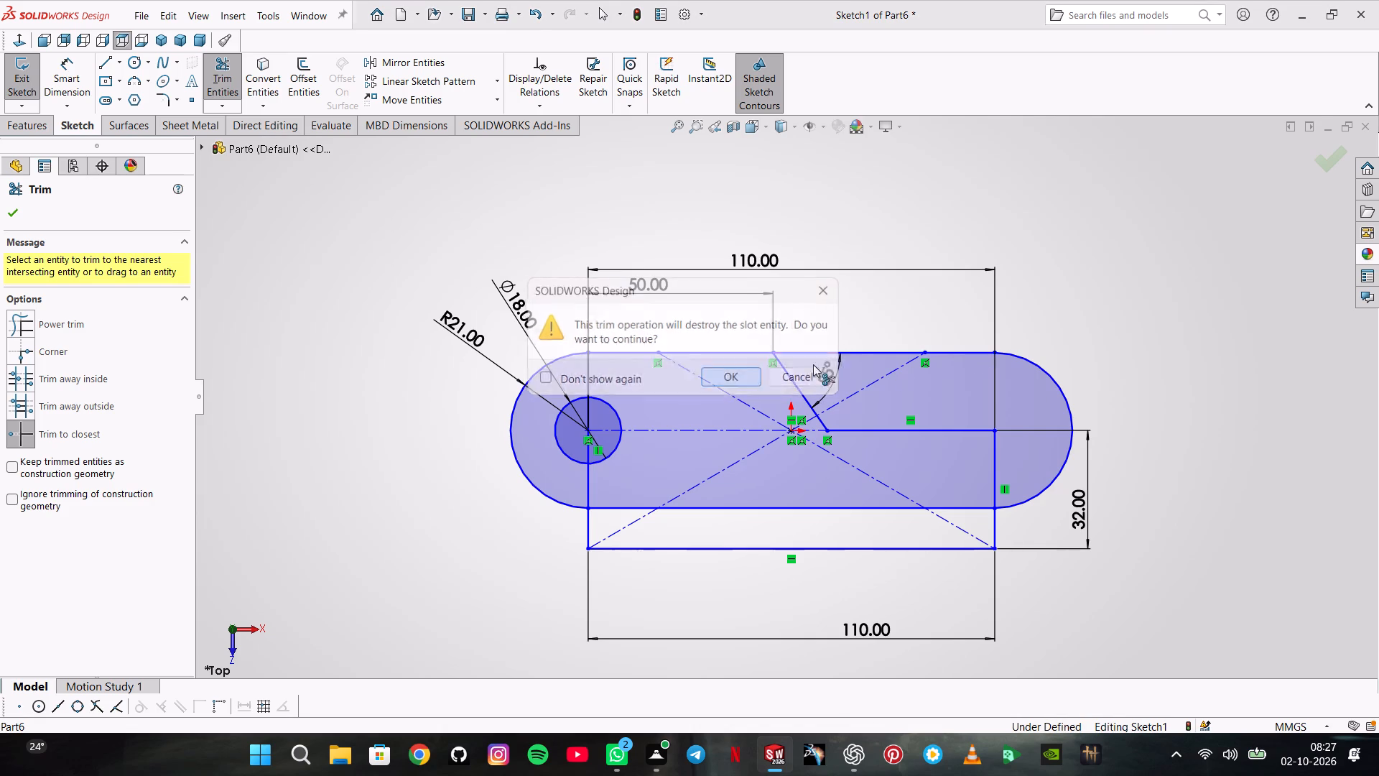
left_click(870, 351)
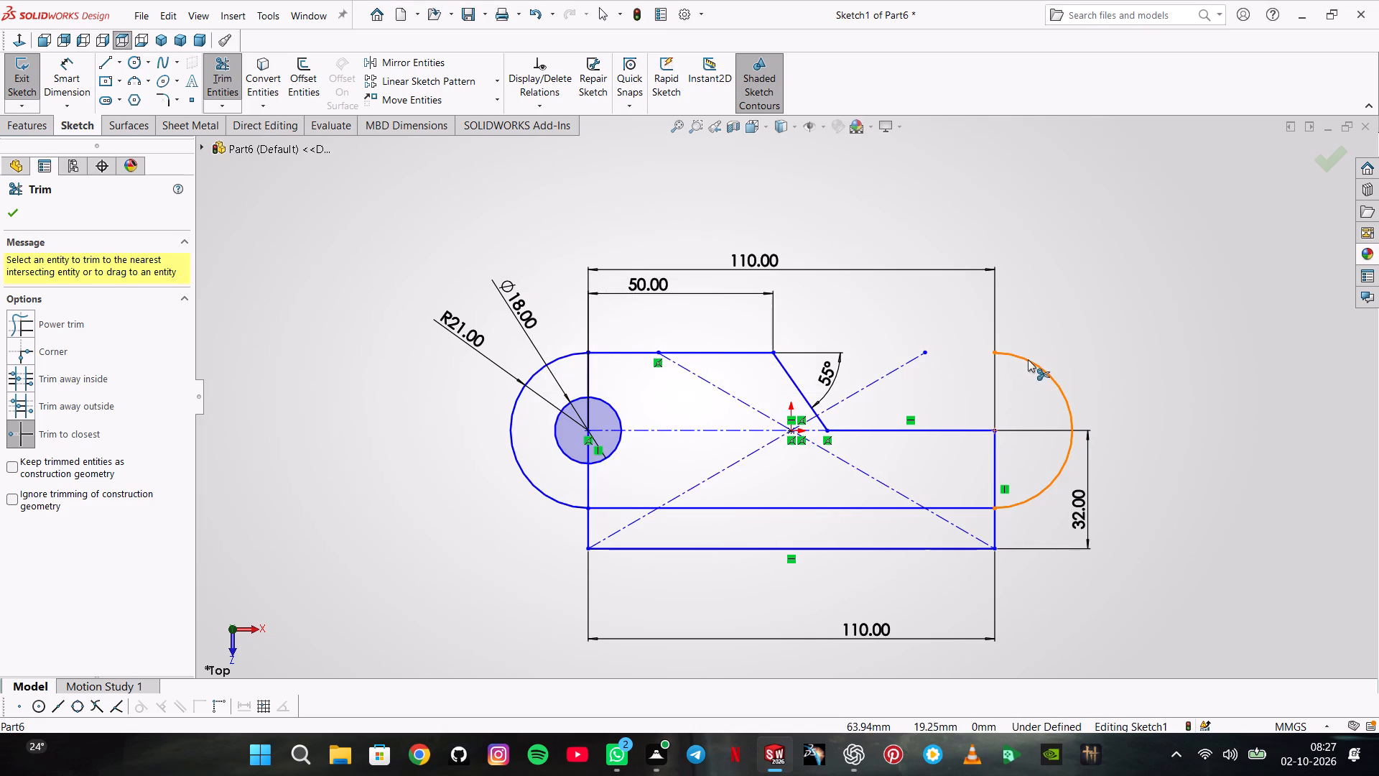
left_click(1028, 359)
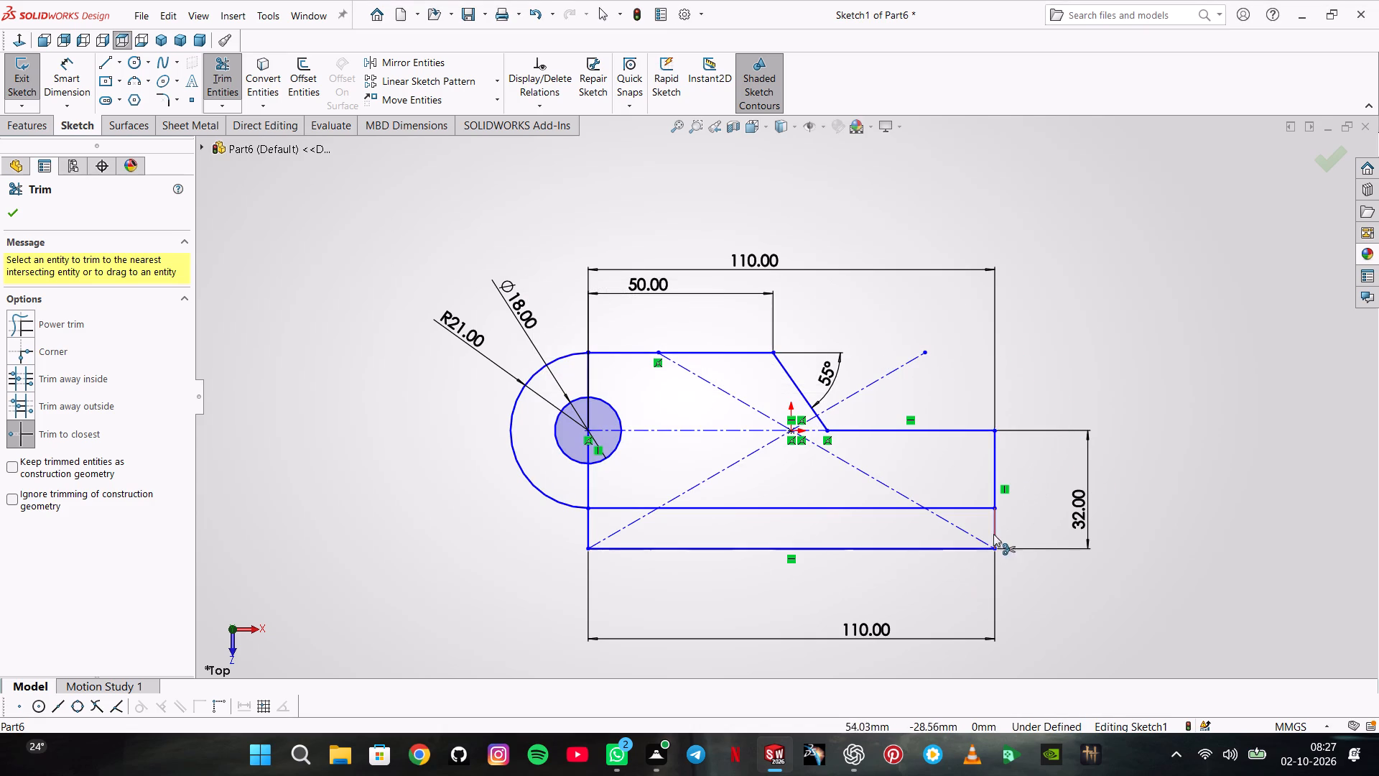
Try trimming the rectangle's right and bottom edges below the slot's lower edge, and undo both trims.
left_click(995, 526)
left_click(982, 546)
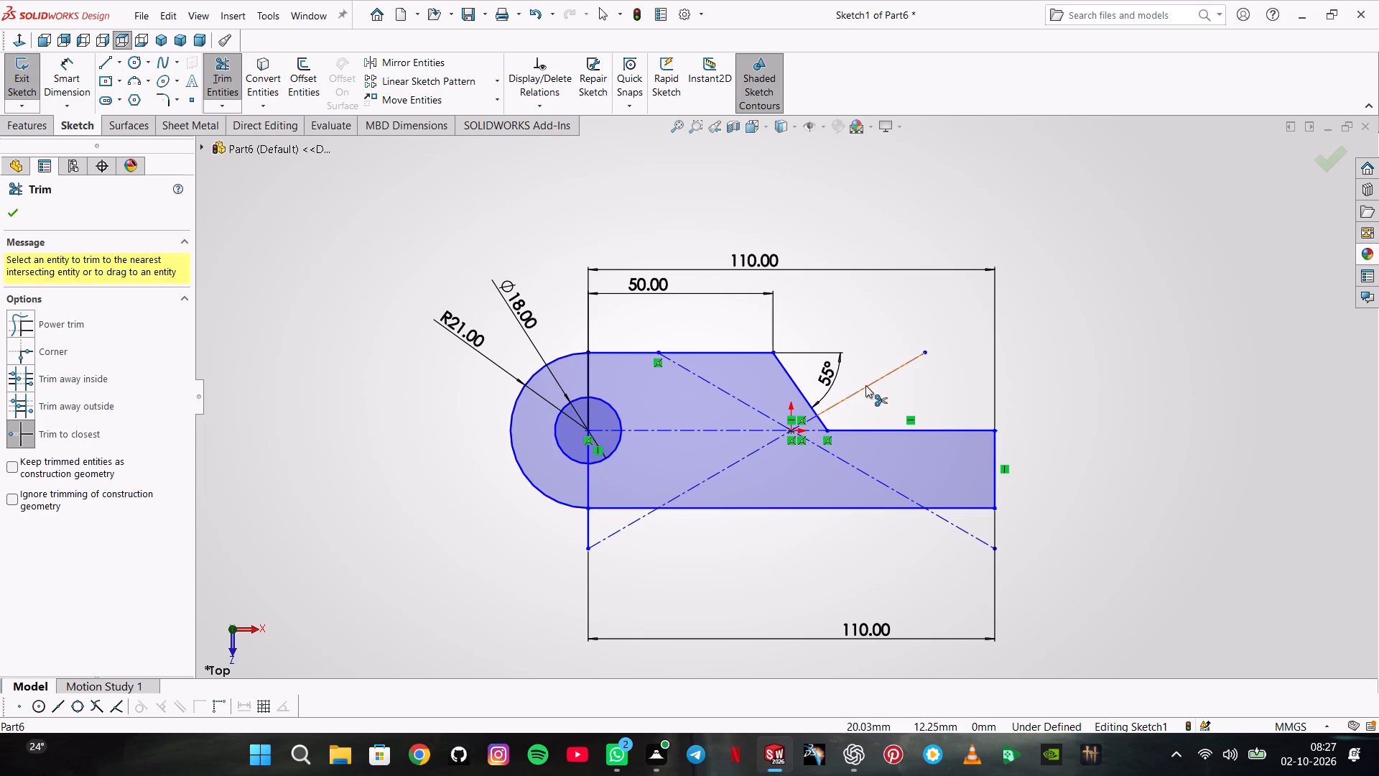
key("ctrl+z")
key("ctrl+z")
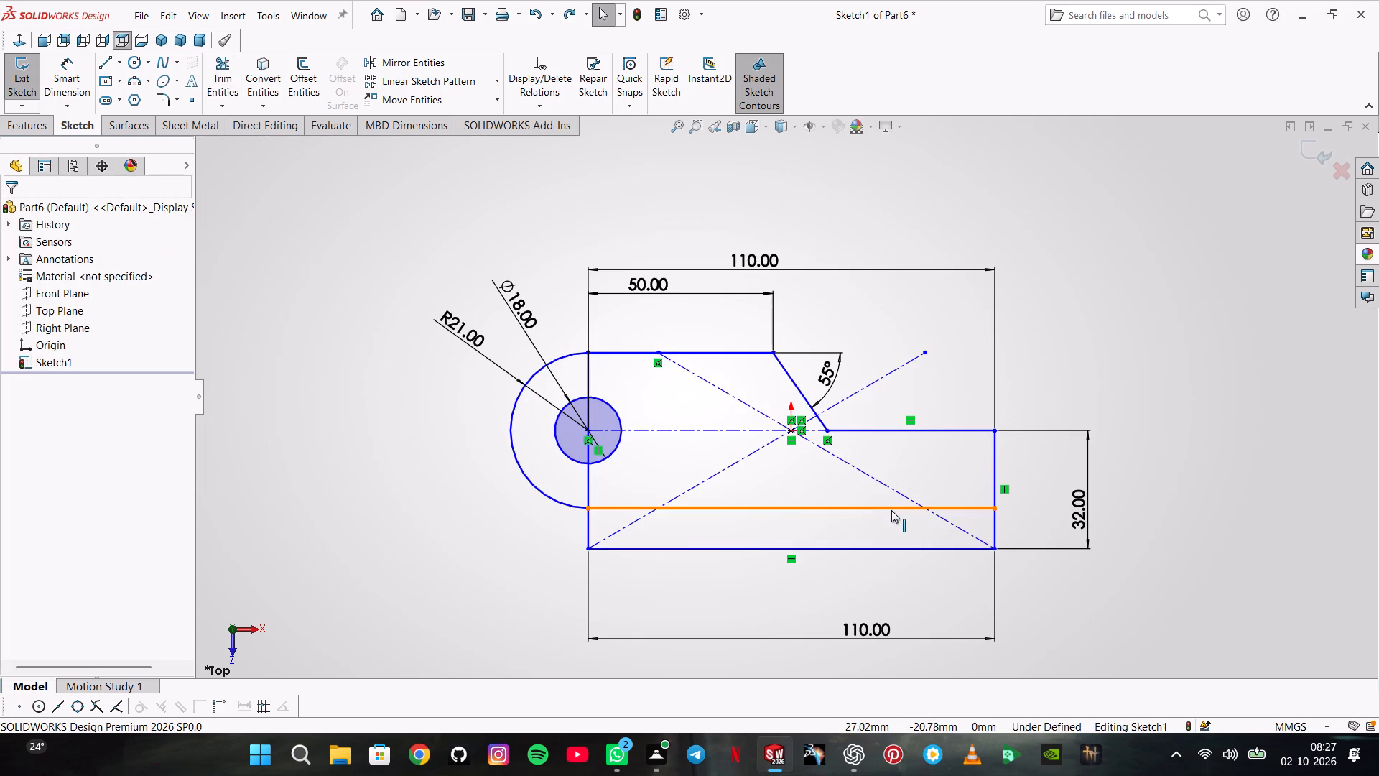
Trim away all segments of the slot's lower edge that run across the rectangle.
left_click(214, 70)
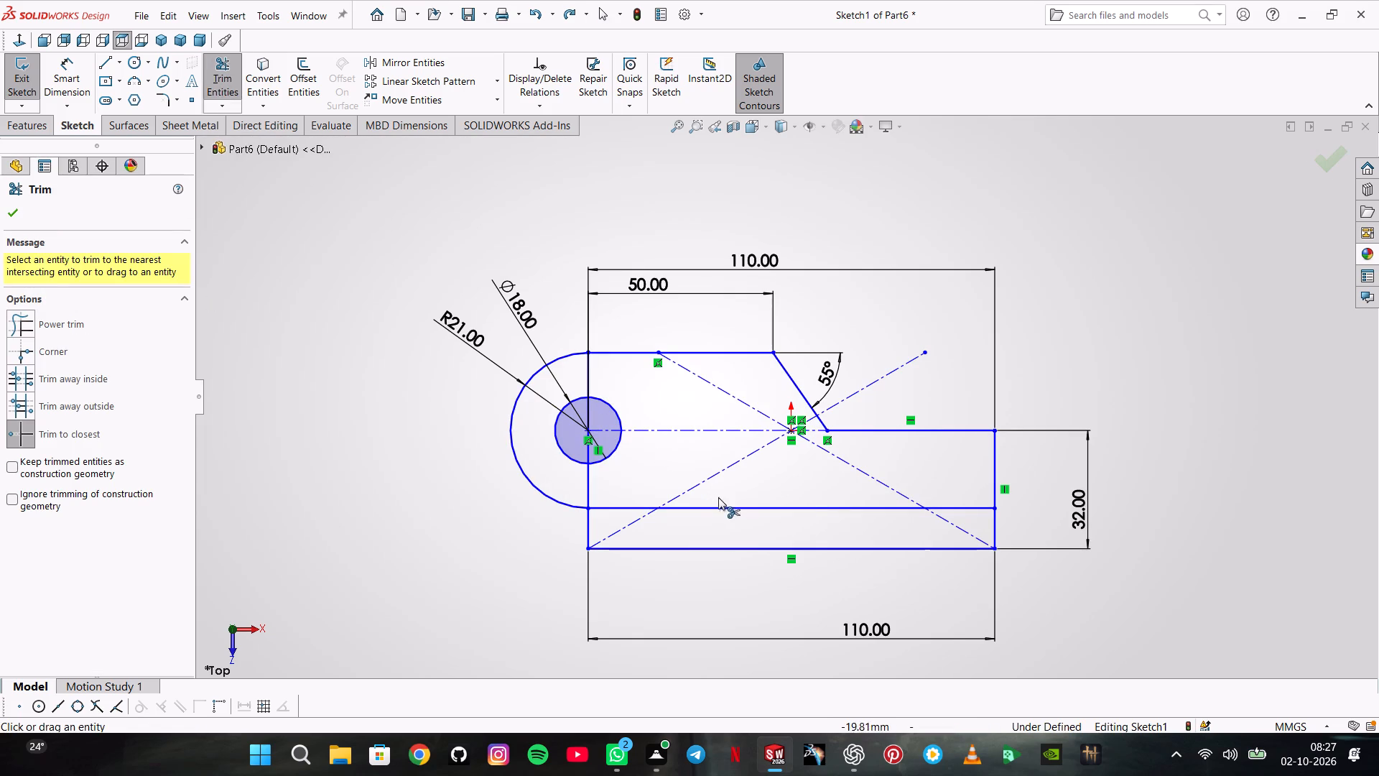
left_click(732, 512)
left_click(631, 507)
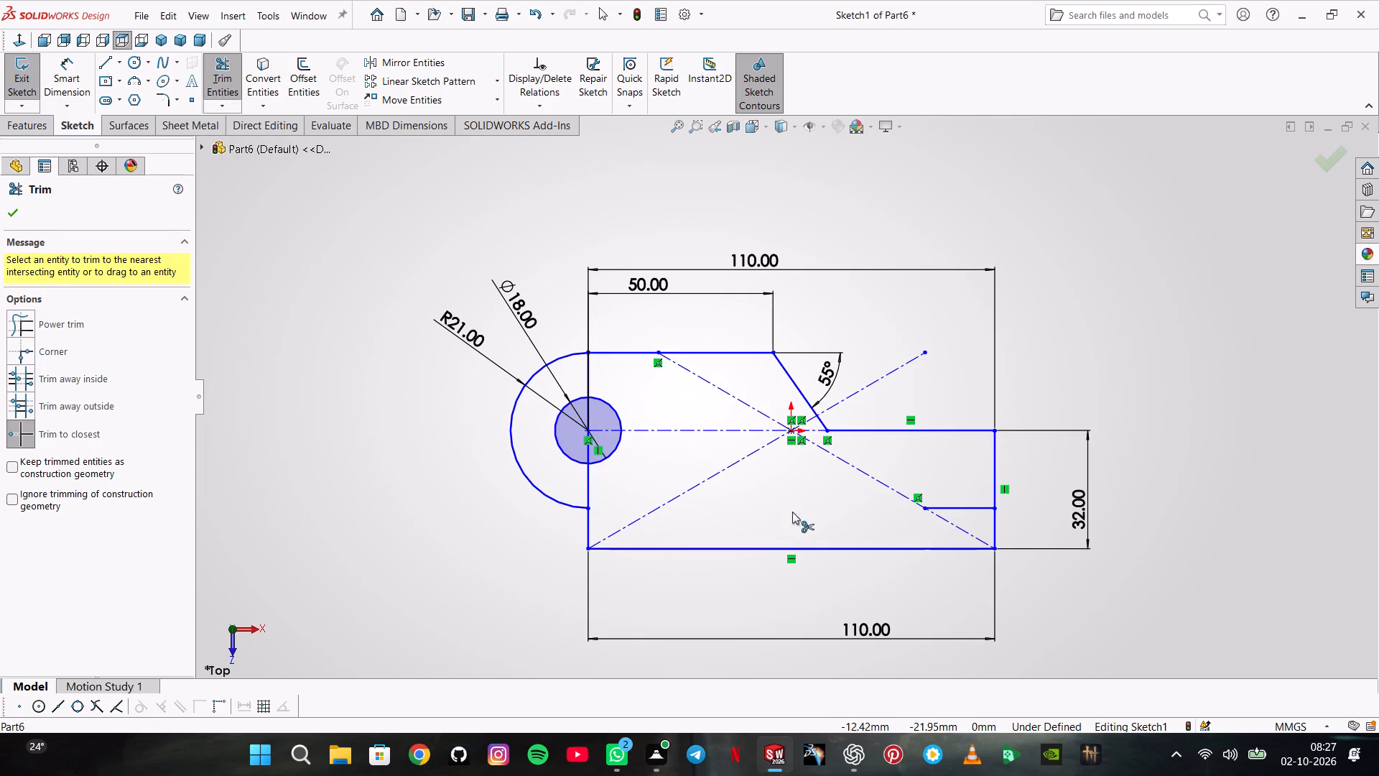
left_click(954, 510)
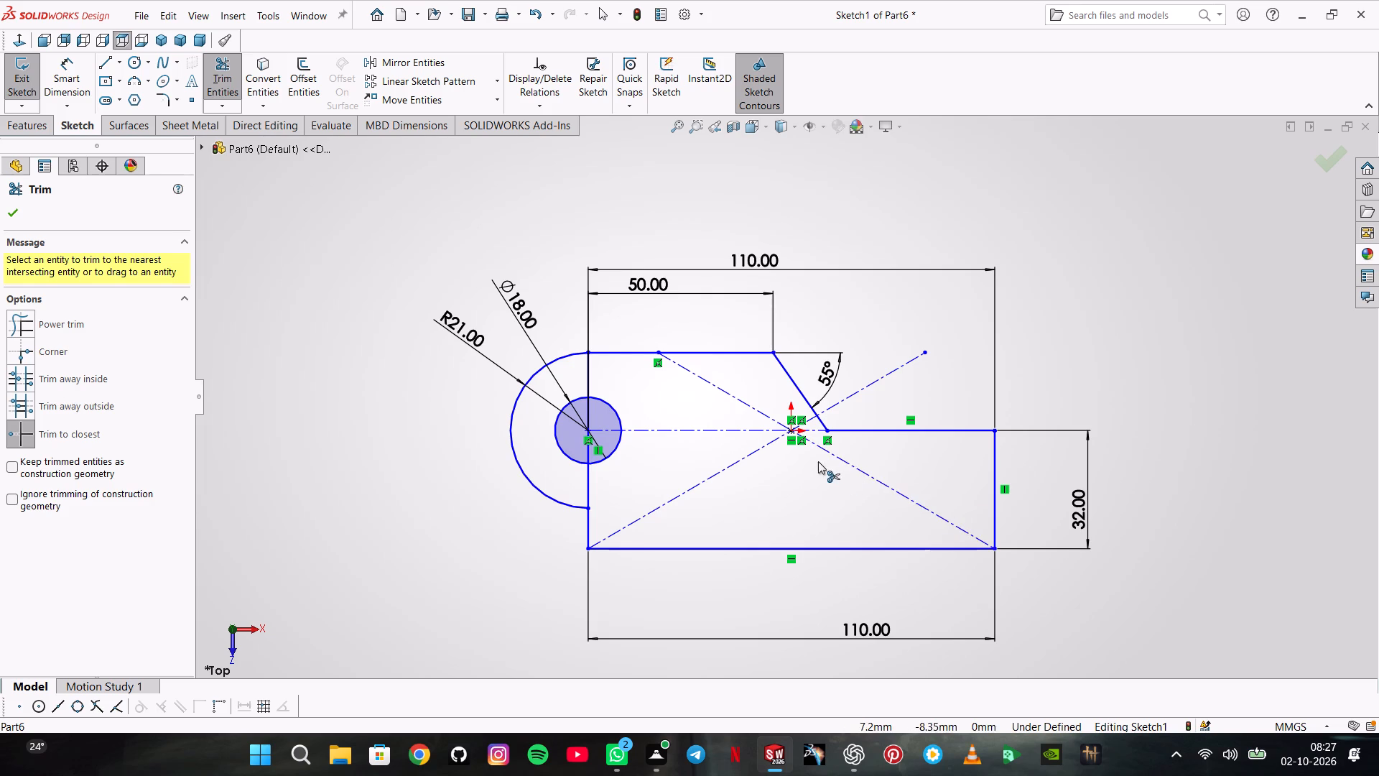
key("Escape")
Delete the rectangle's two diagonal construction lines.
left_click(833, 456)
key("Delete")
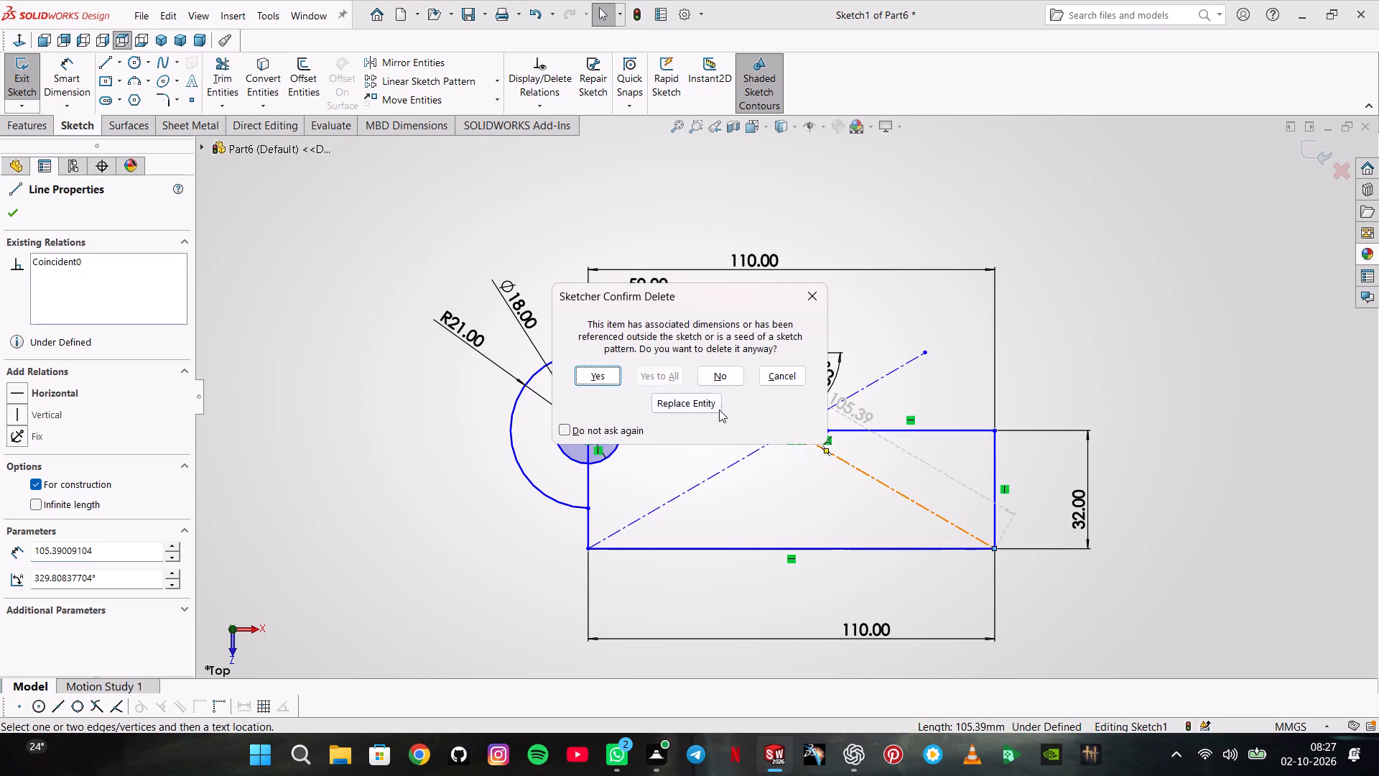
key("Return")
left_click(744, 459)
key("Delete")
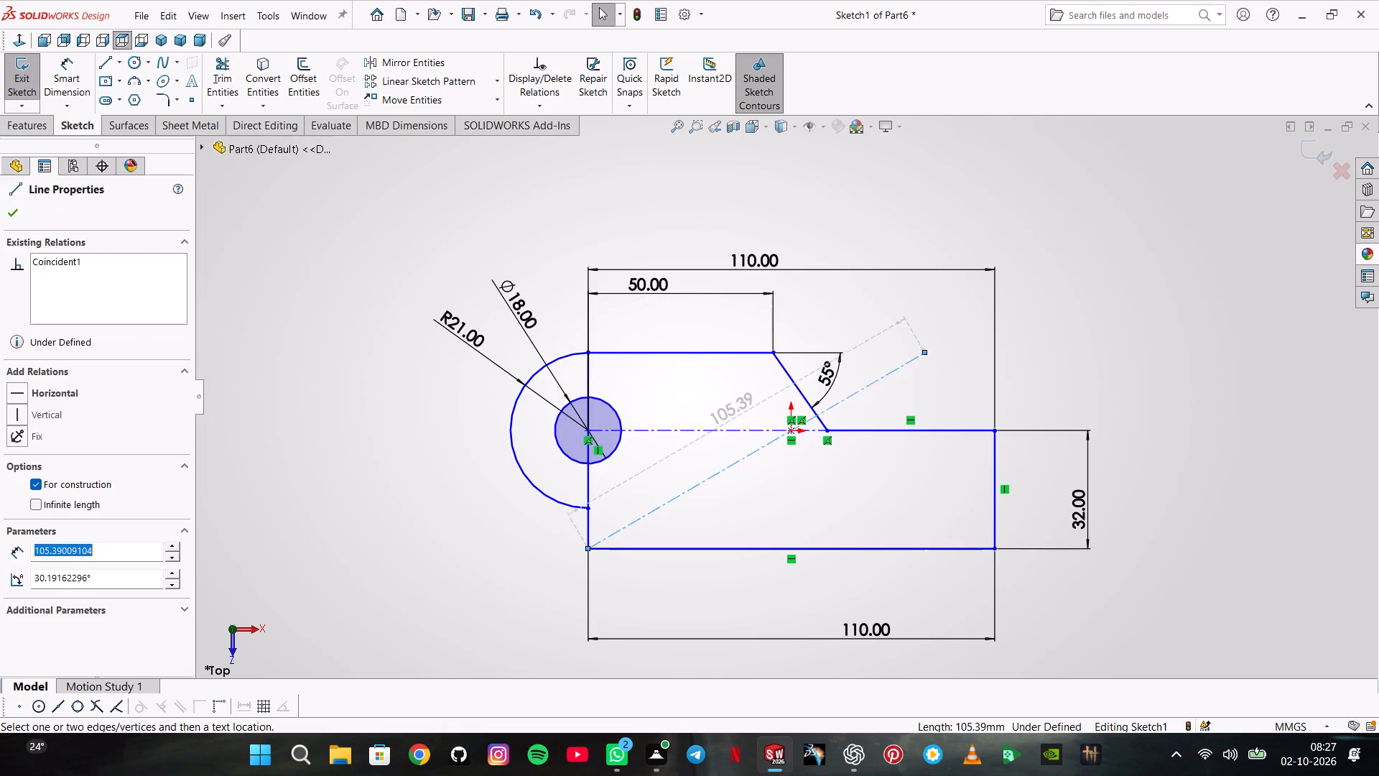
key("Return")
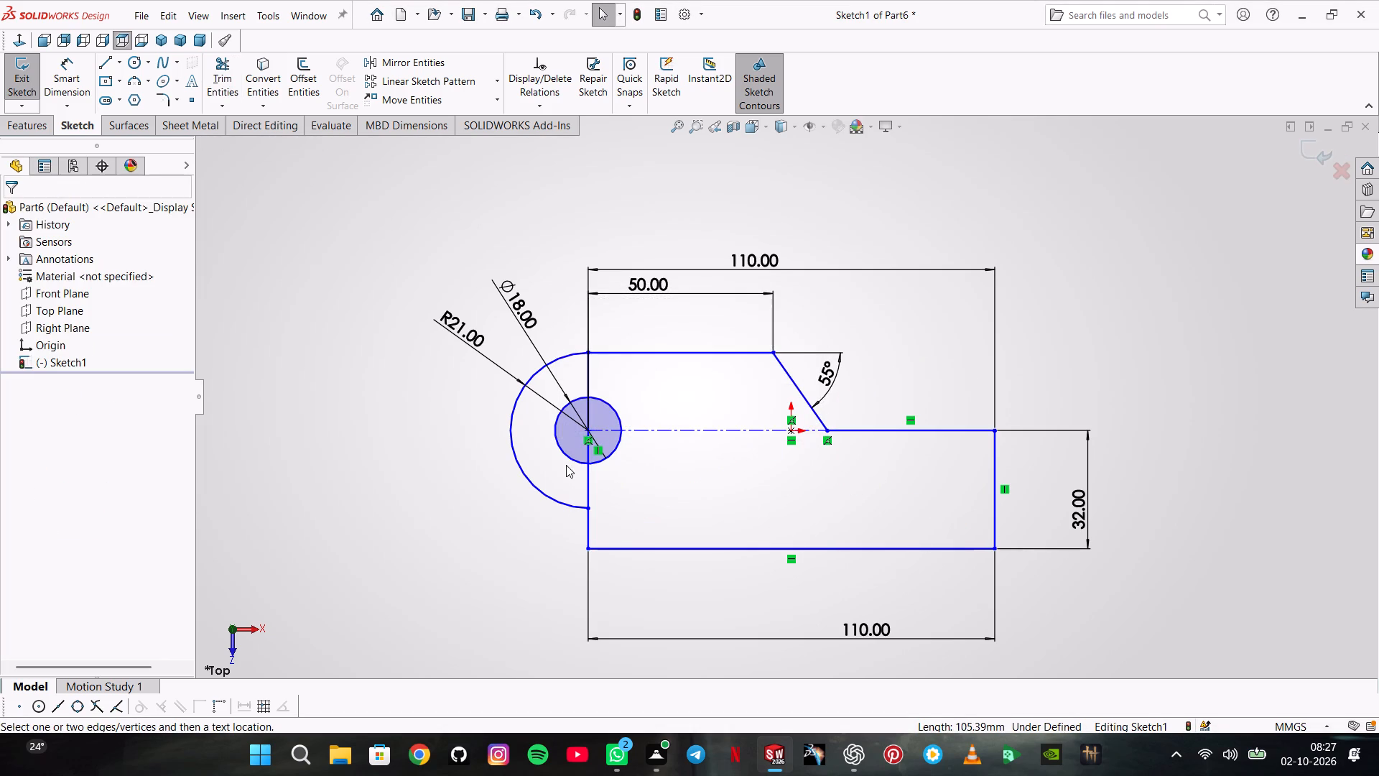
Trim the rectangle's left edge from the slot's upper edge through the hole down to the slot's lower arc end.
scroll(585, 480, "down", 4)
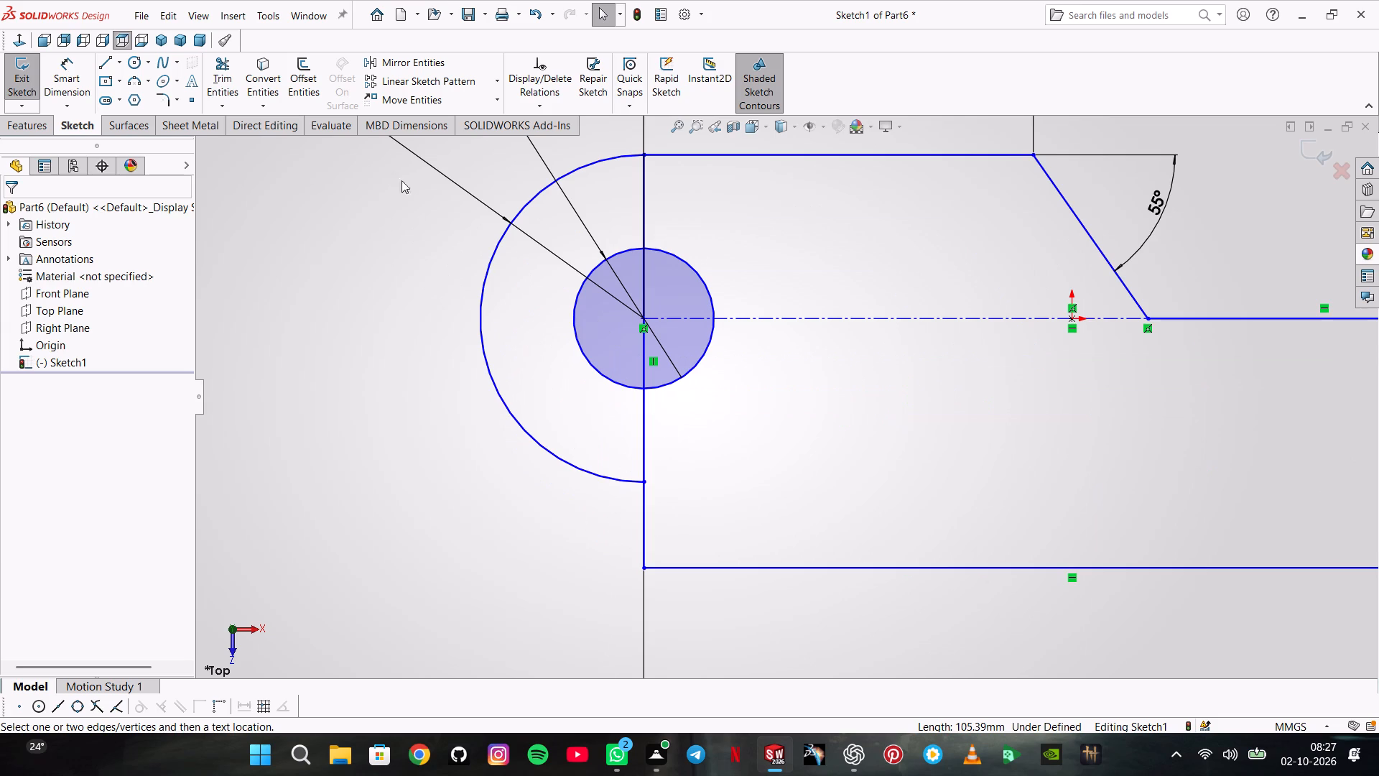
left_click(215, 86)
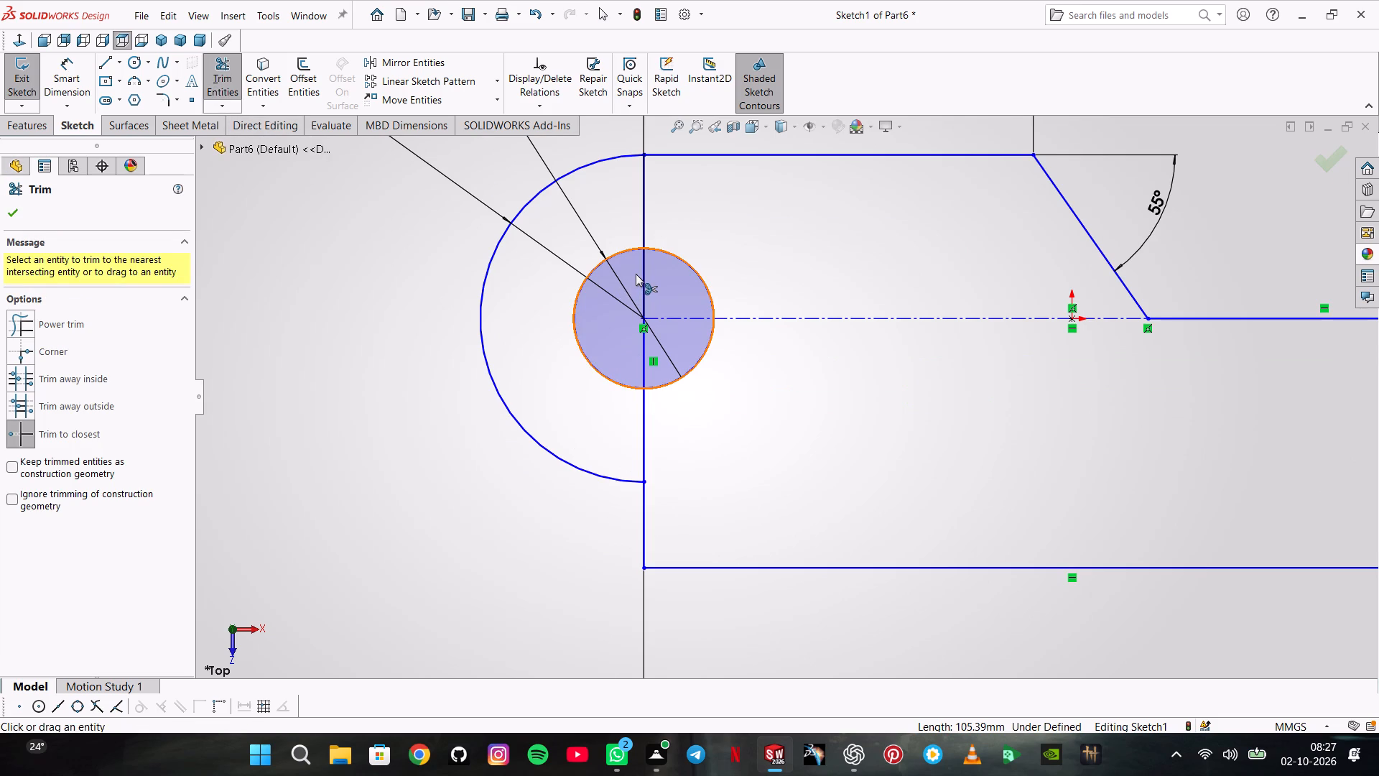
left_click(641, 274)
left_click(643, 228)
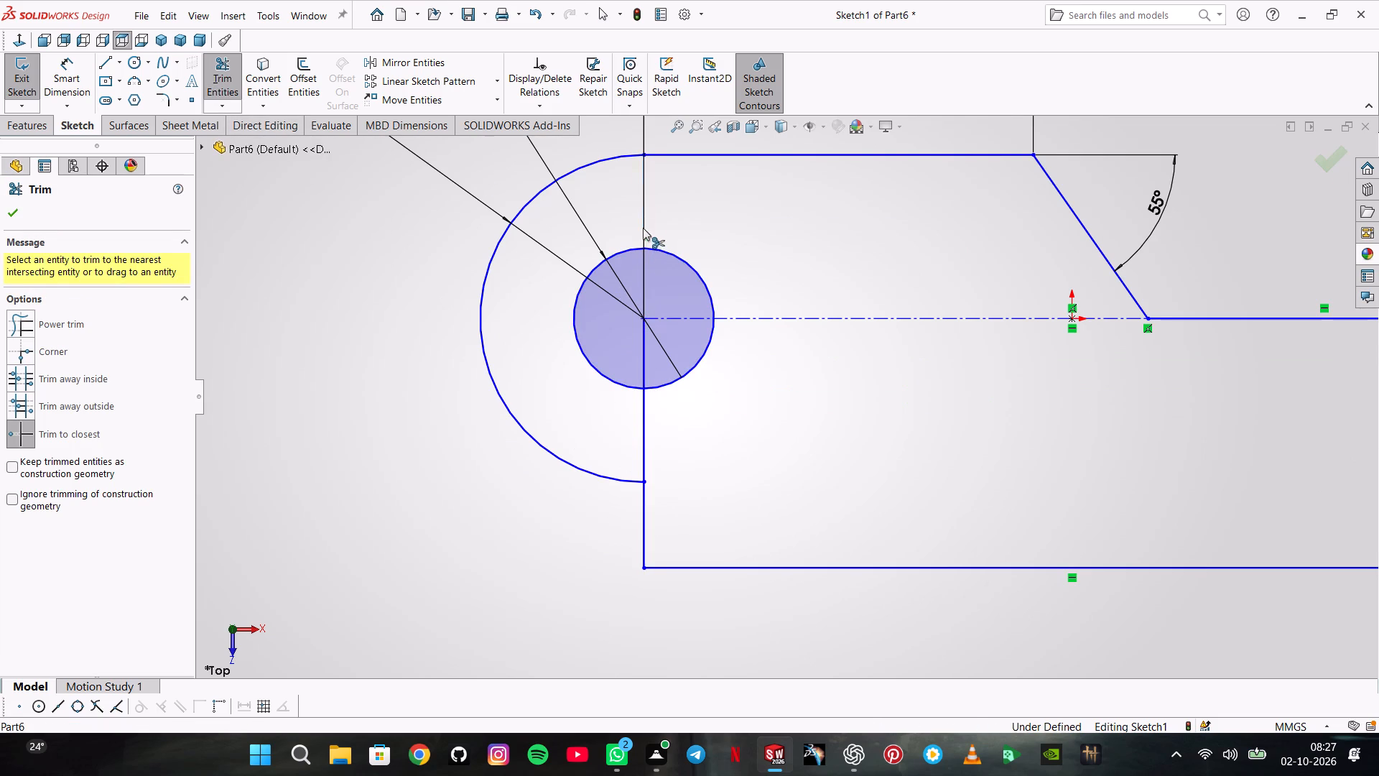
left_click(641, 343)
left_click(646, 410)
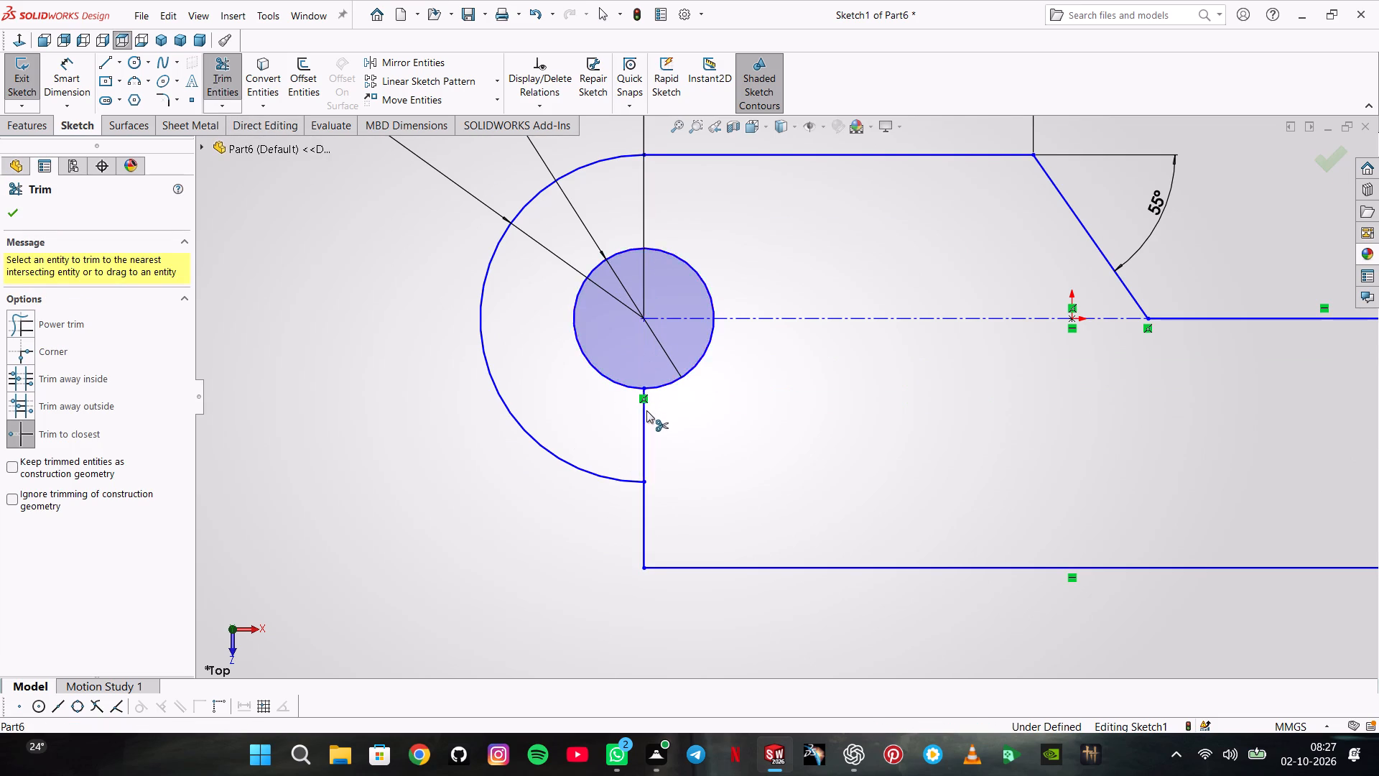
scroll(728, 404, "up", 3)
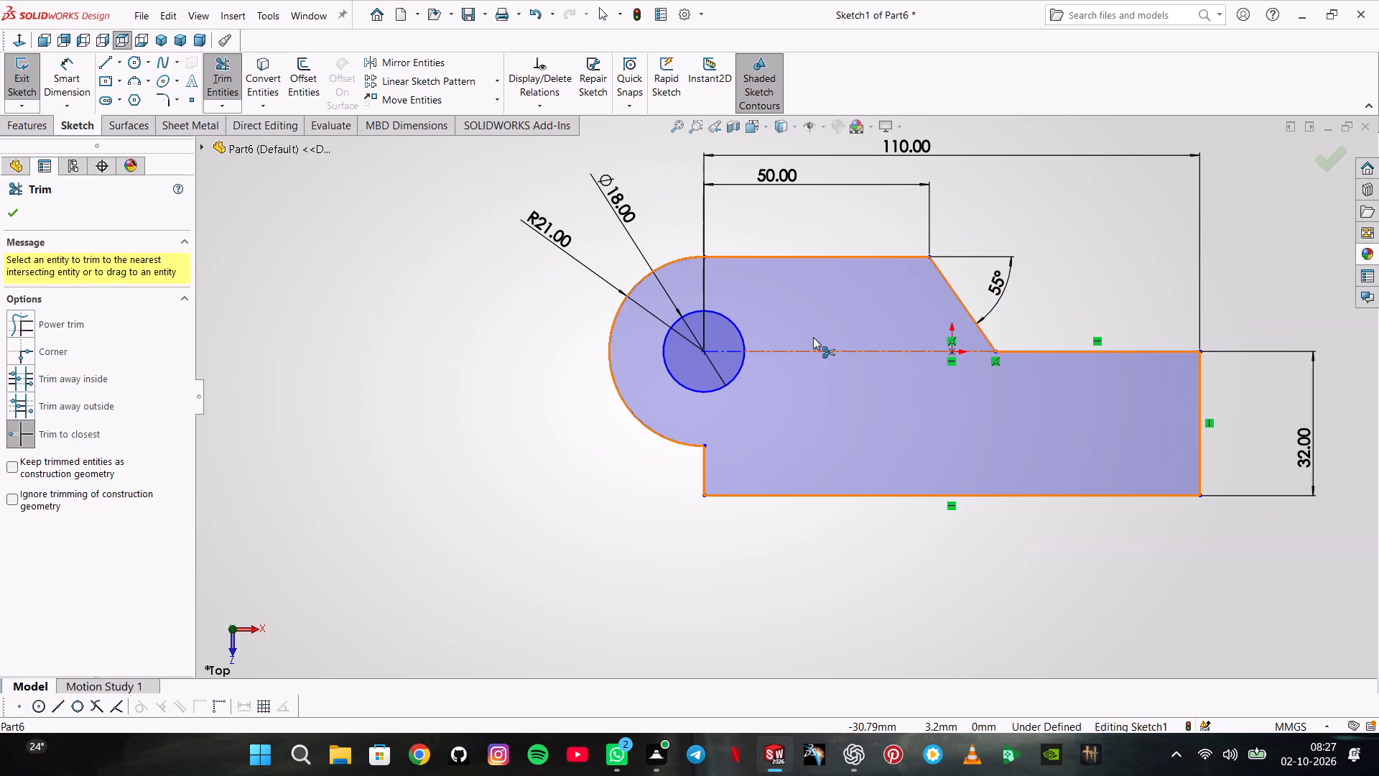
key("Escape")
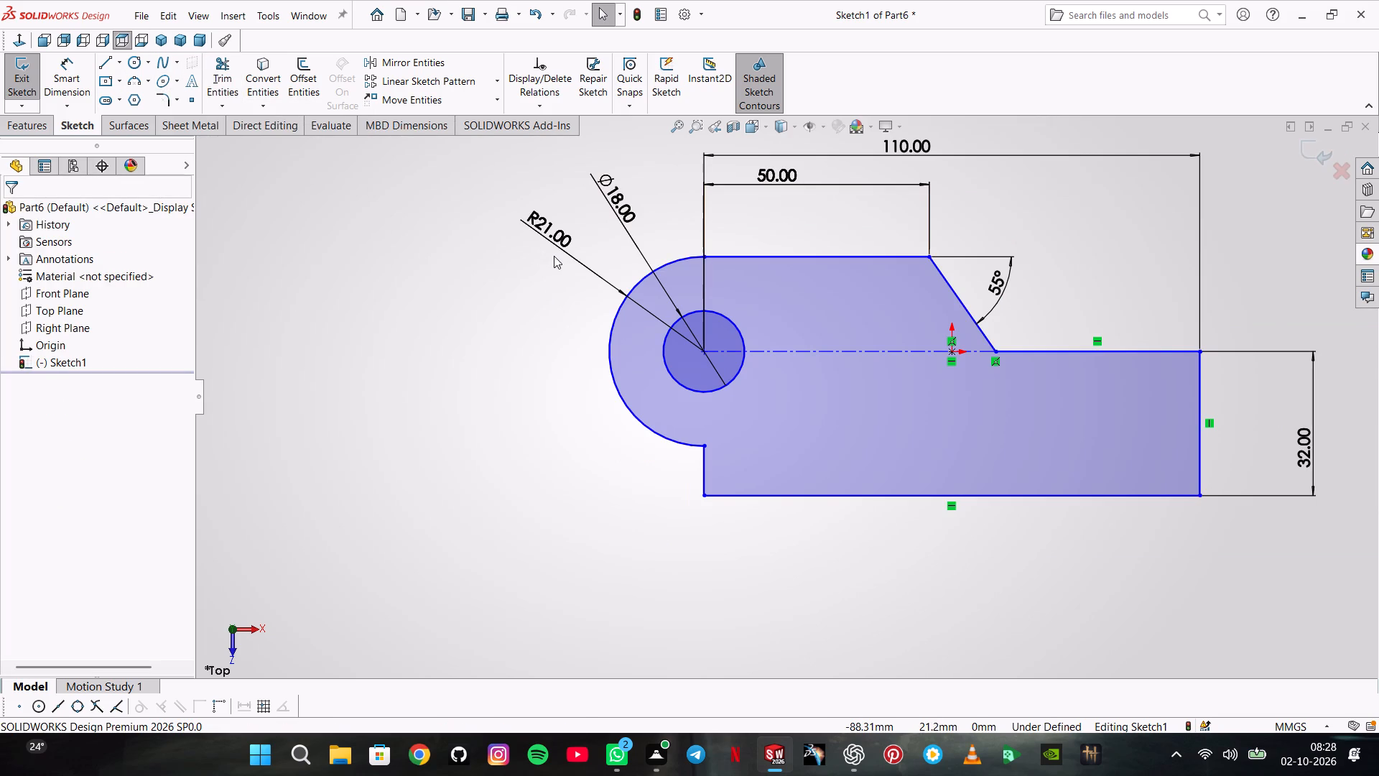
Undo the recent trims and diagonal deletions back to where the slot's lower edge still runs across the rectangle.
key("ctrl+z")
key("ctrl+z")
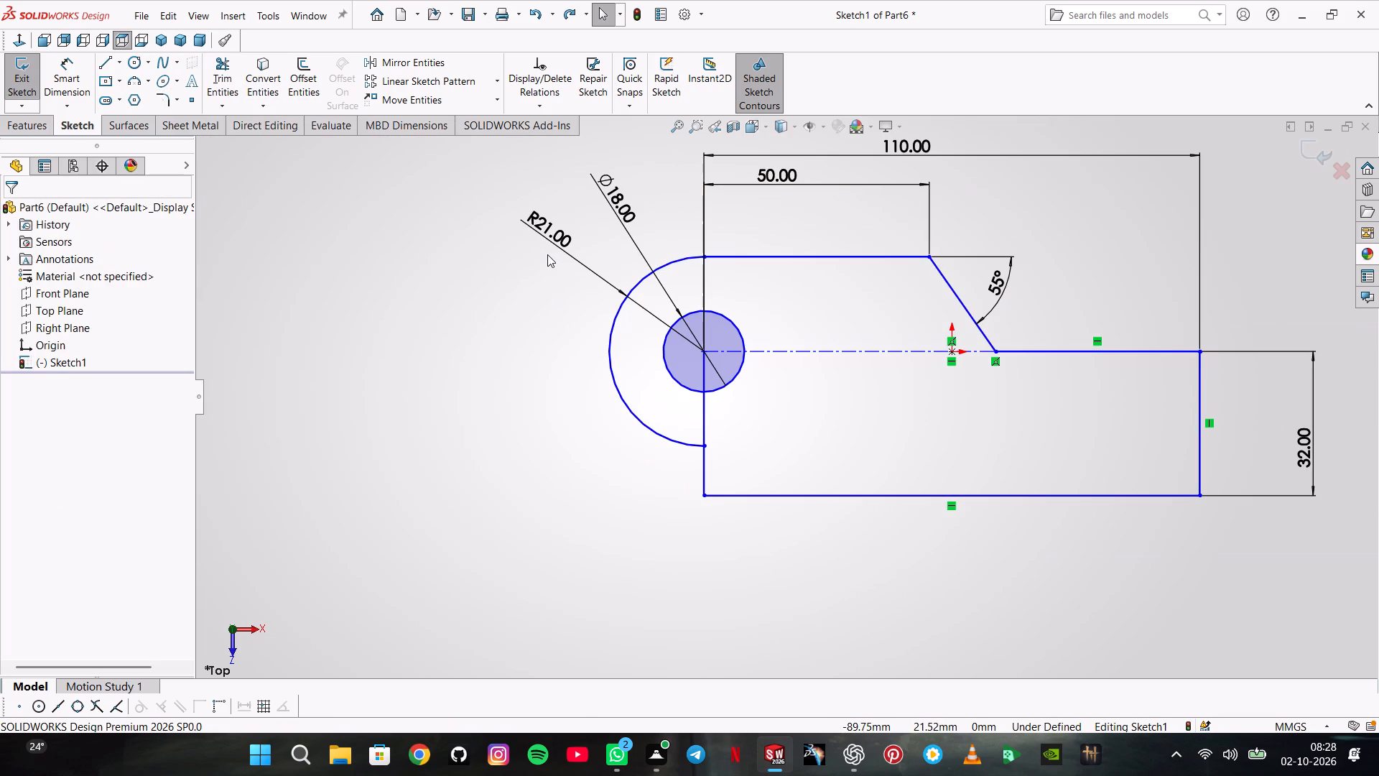
key("ctrl+z")
key("ctrl+z")
key("ctrl+z")
key("ctrl+z")
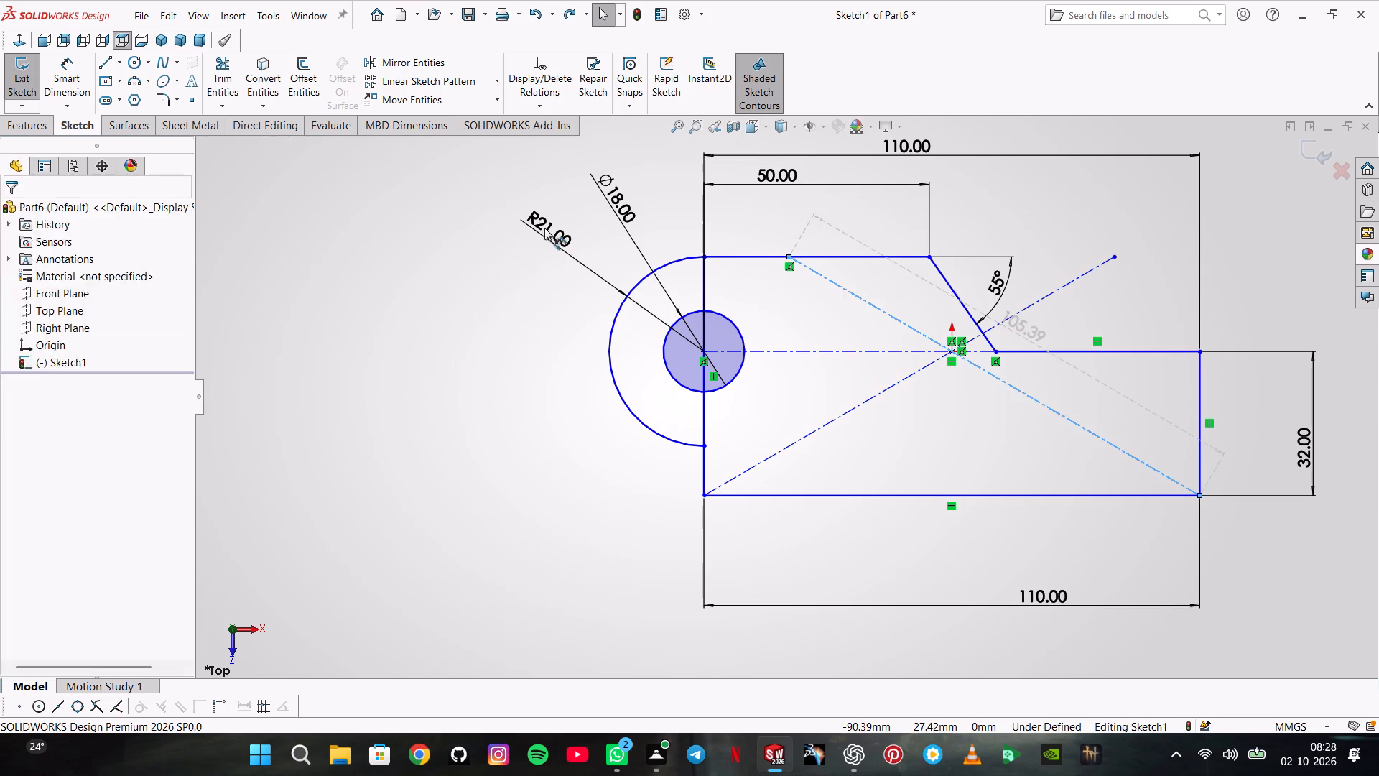
key("ctrl+z")
key("ctrl+z")
key("ctrl+z")
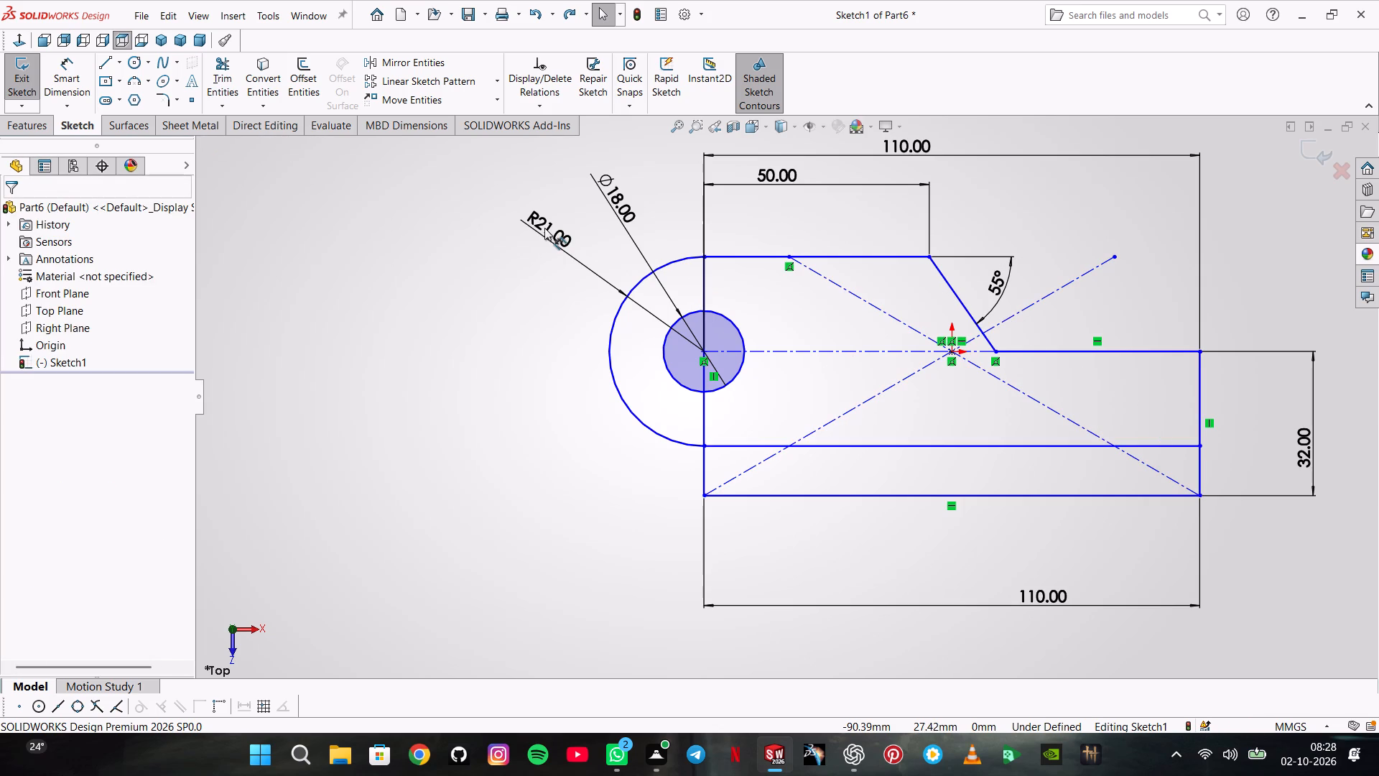
Sketch a vertical line about 11 mm long from the slot's lower edge down to the rectangle's bottom edge.
left_click(106, 65)
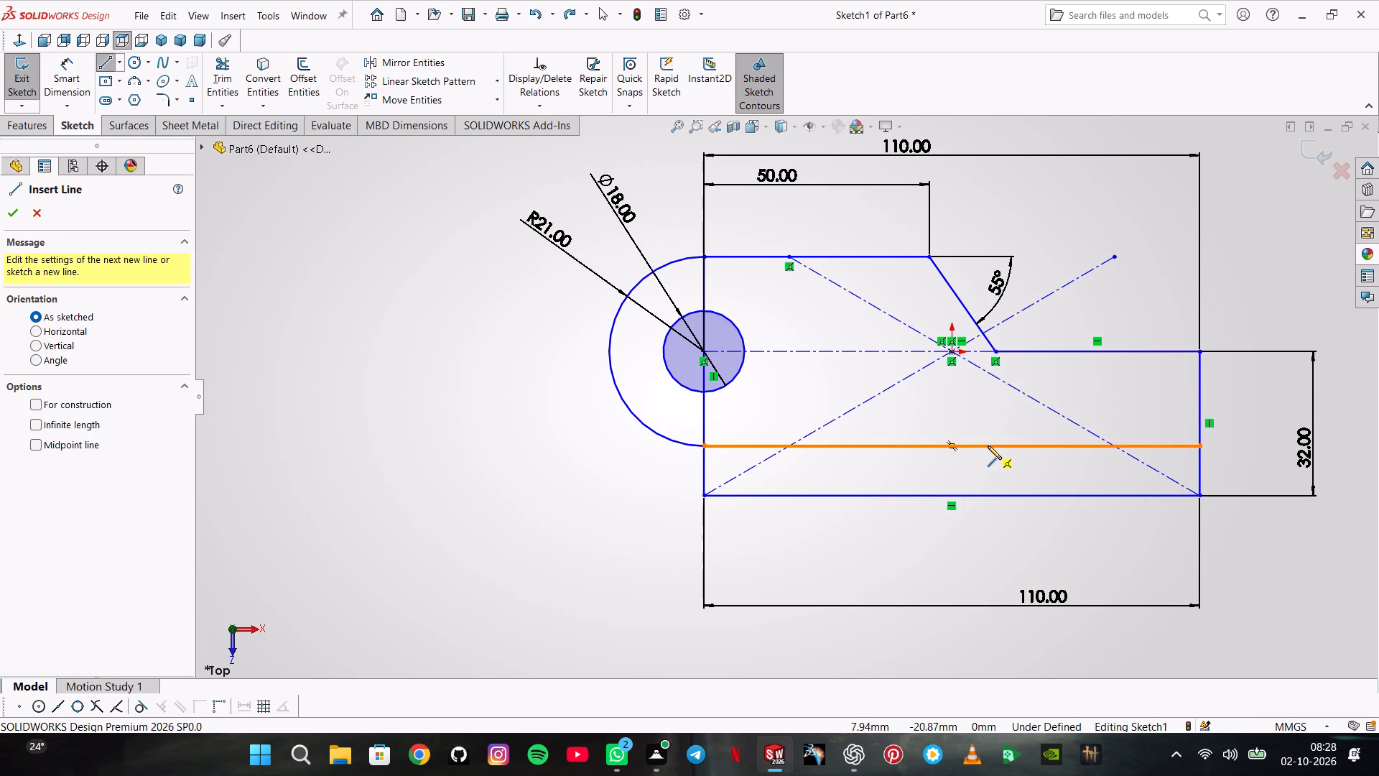
left_click(988, 445)
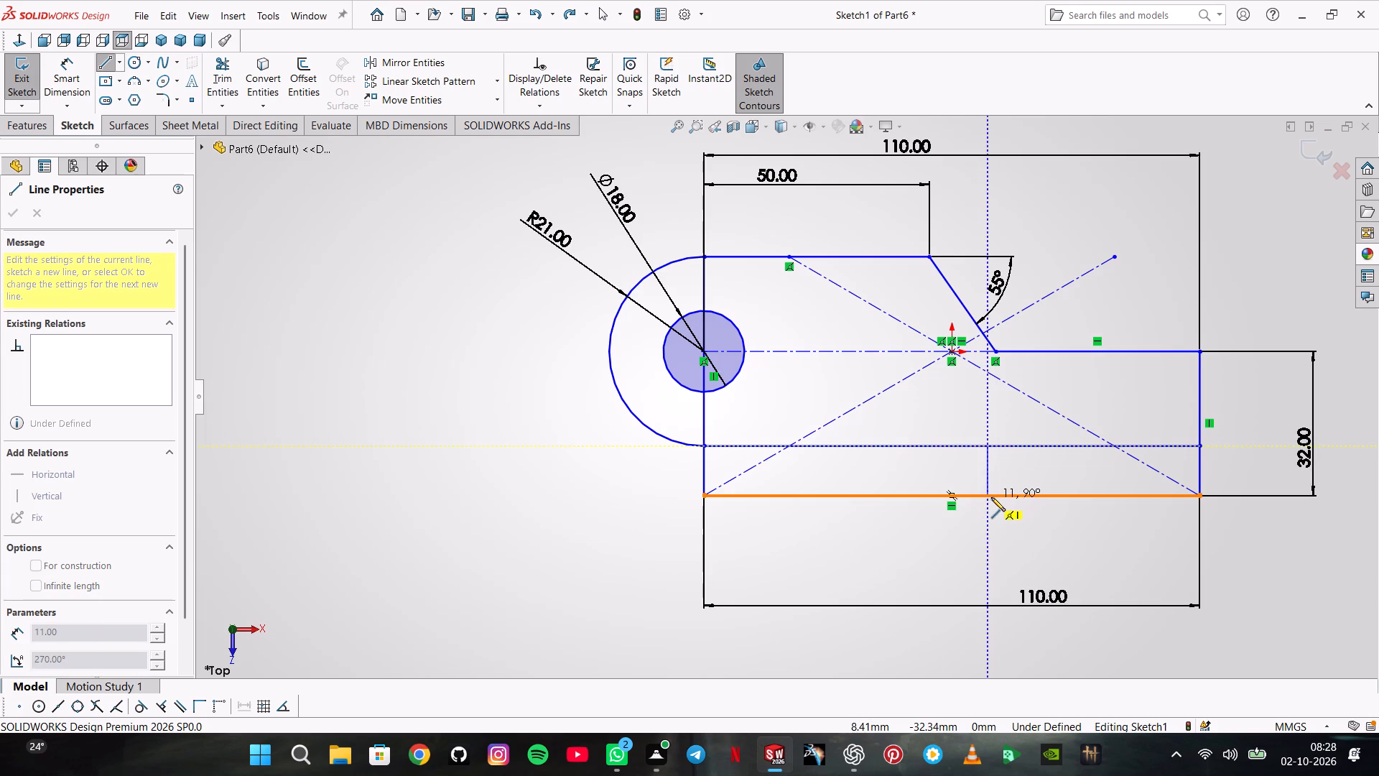
left_click(991, 497)
double_click(1036, 466)
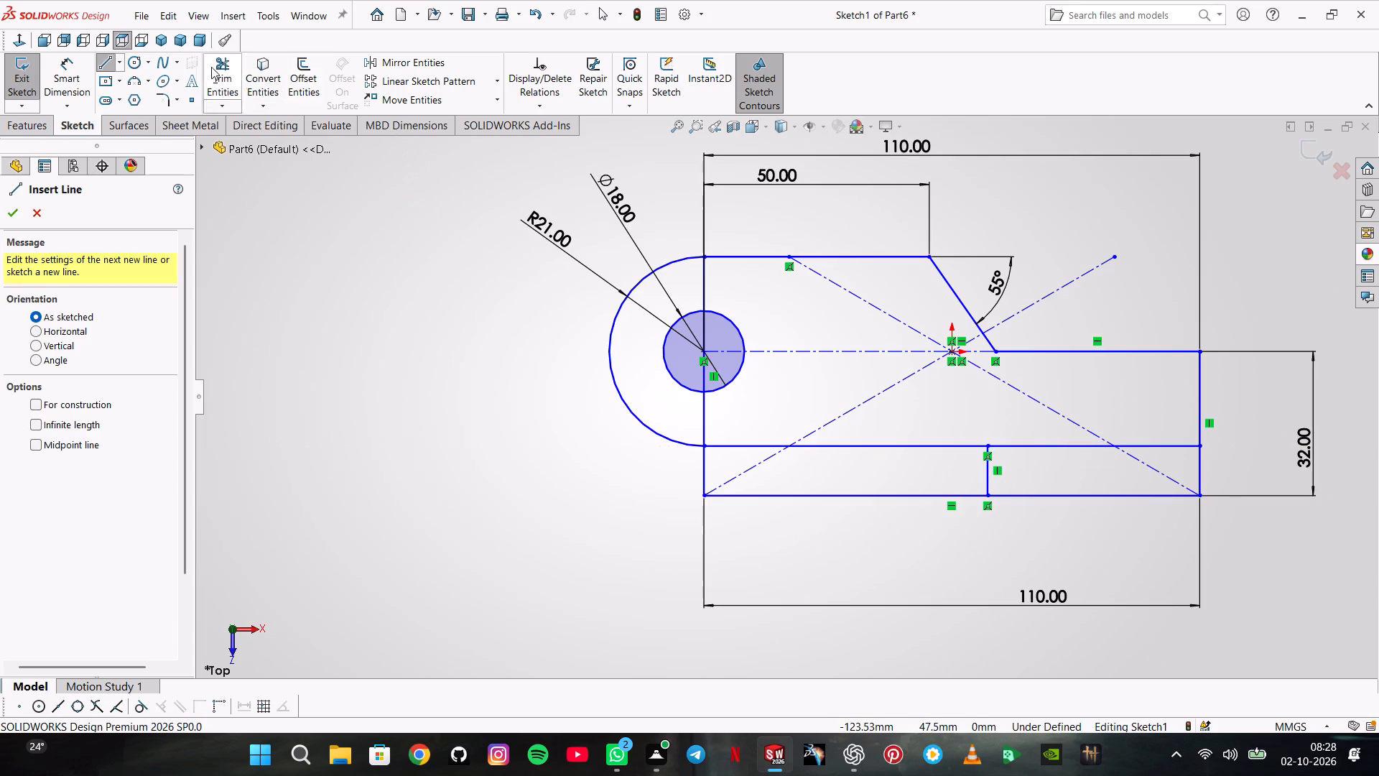
key("Escape")
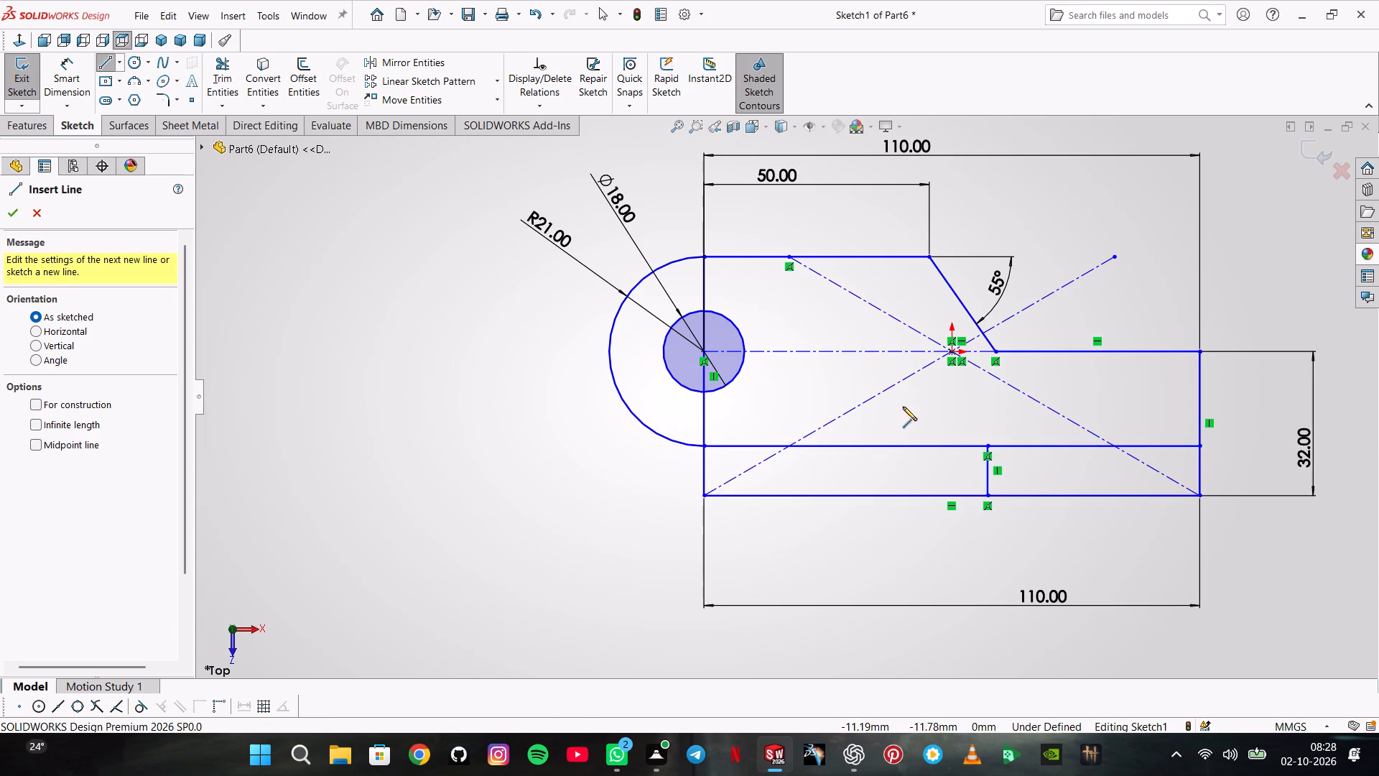
key("Escape")
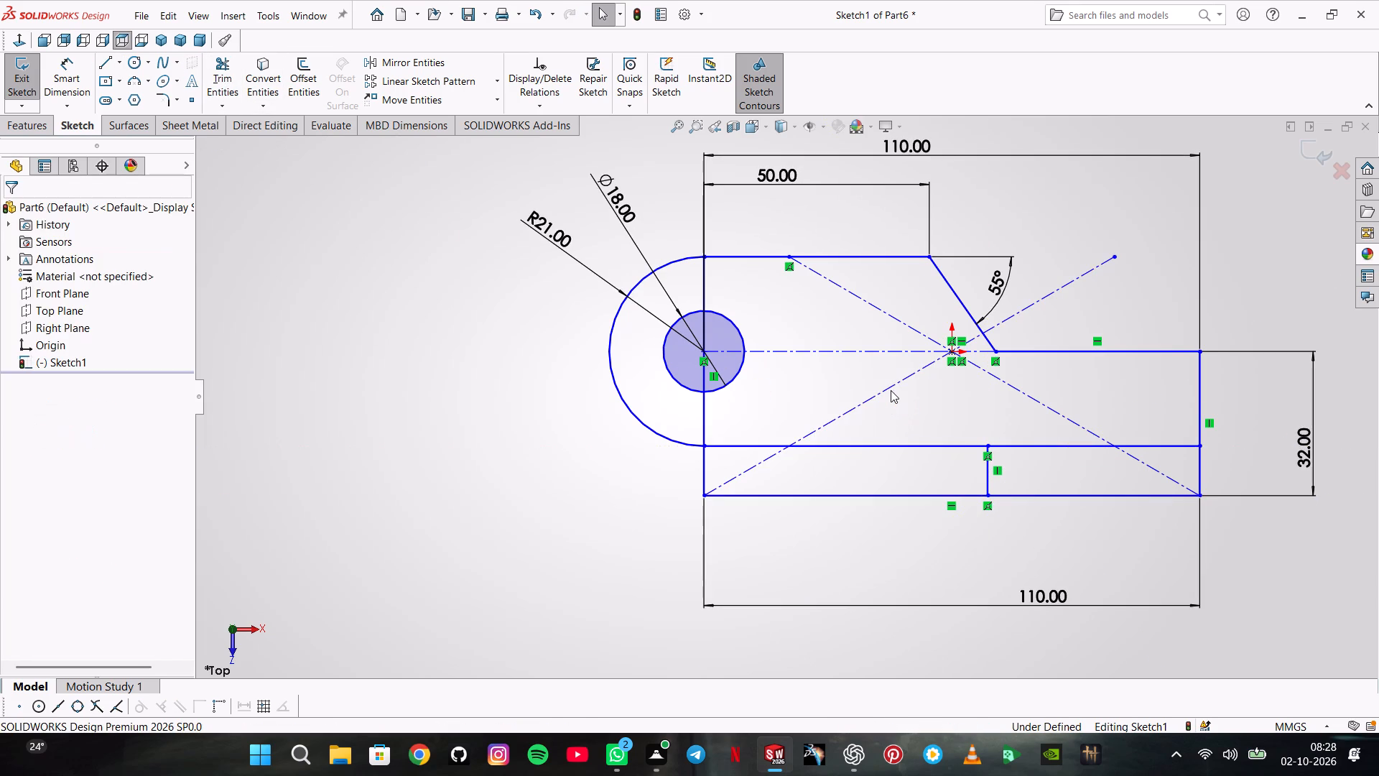
Delete the rectangle's two diagonal construction lines.
left_click(891, 389)
key("Delete")
key("Return")
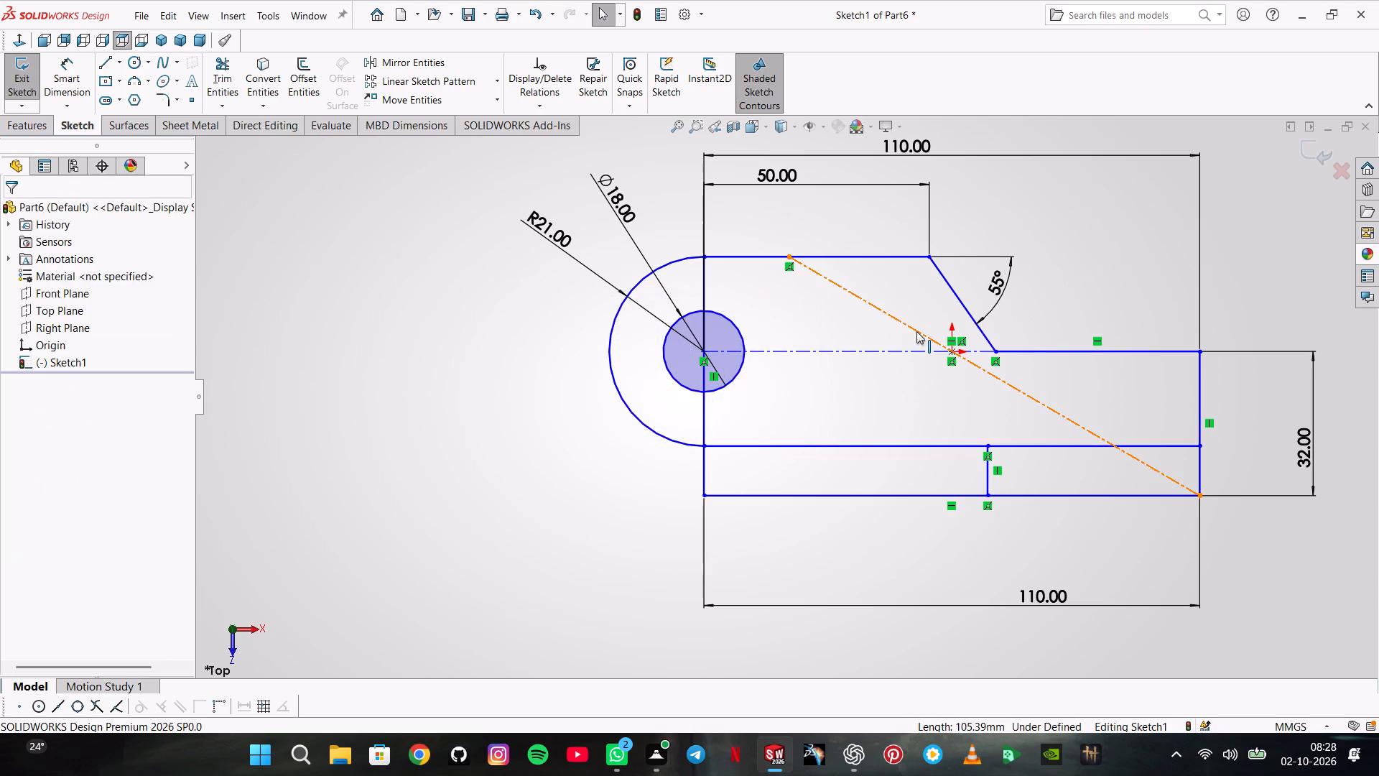
left_click(916, 331)
key("Delete")
key("Return")
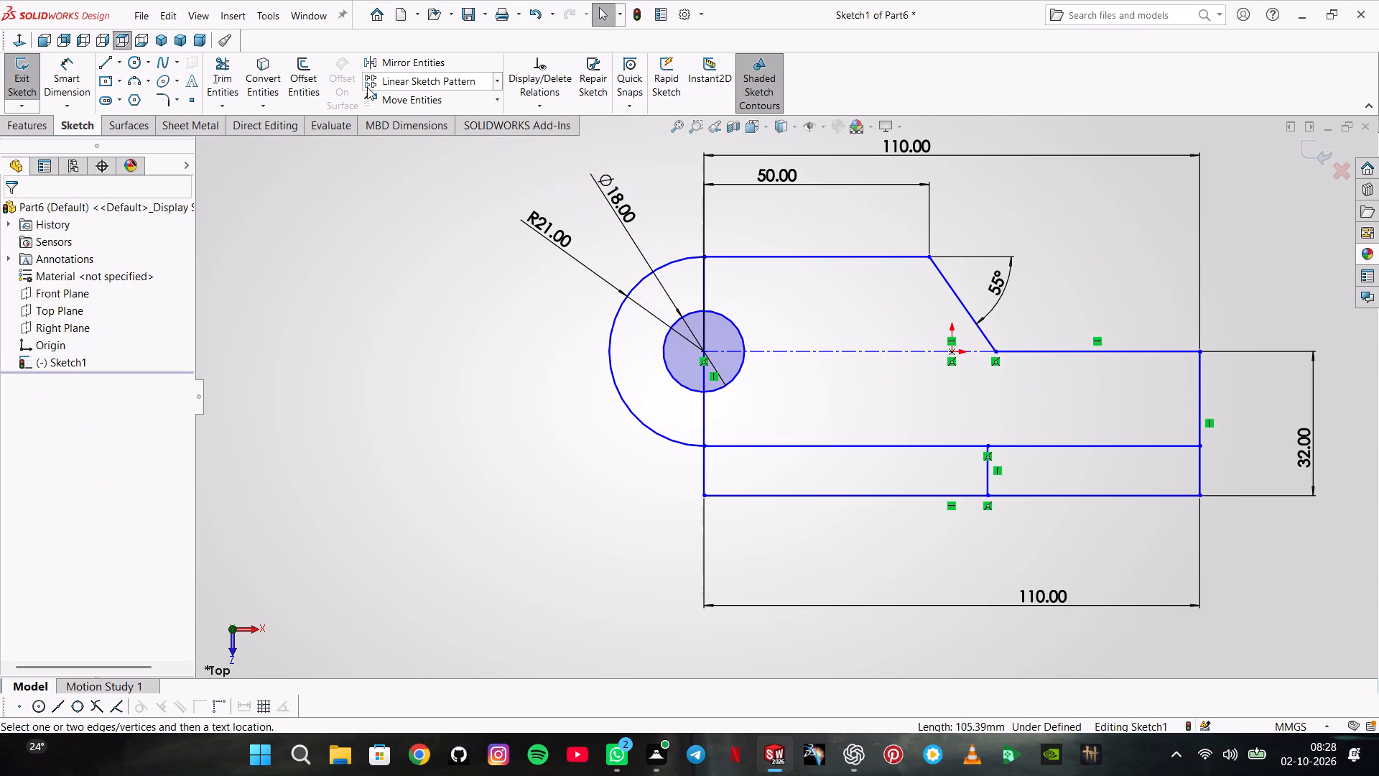
Trim the whole left edge, the bottom edge left of the short vertical line, and the slot's lower edge right of it.
left_click(213, 68)
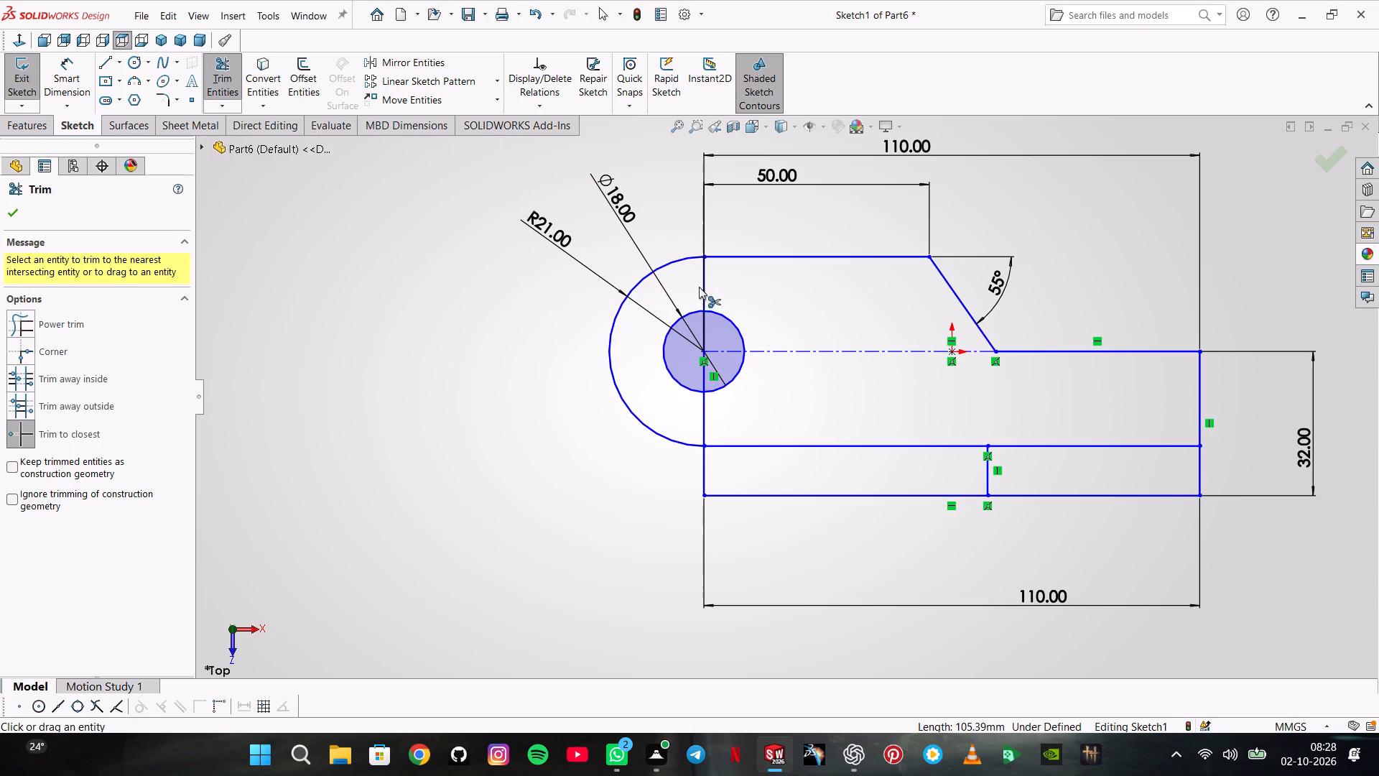
left_click(702, 283)
left_click(705, 324)
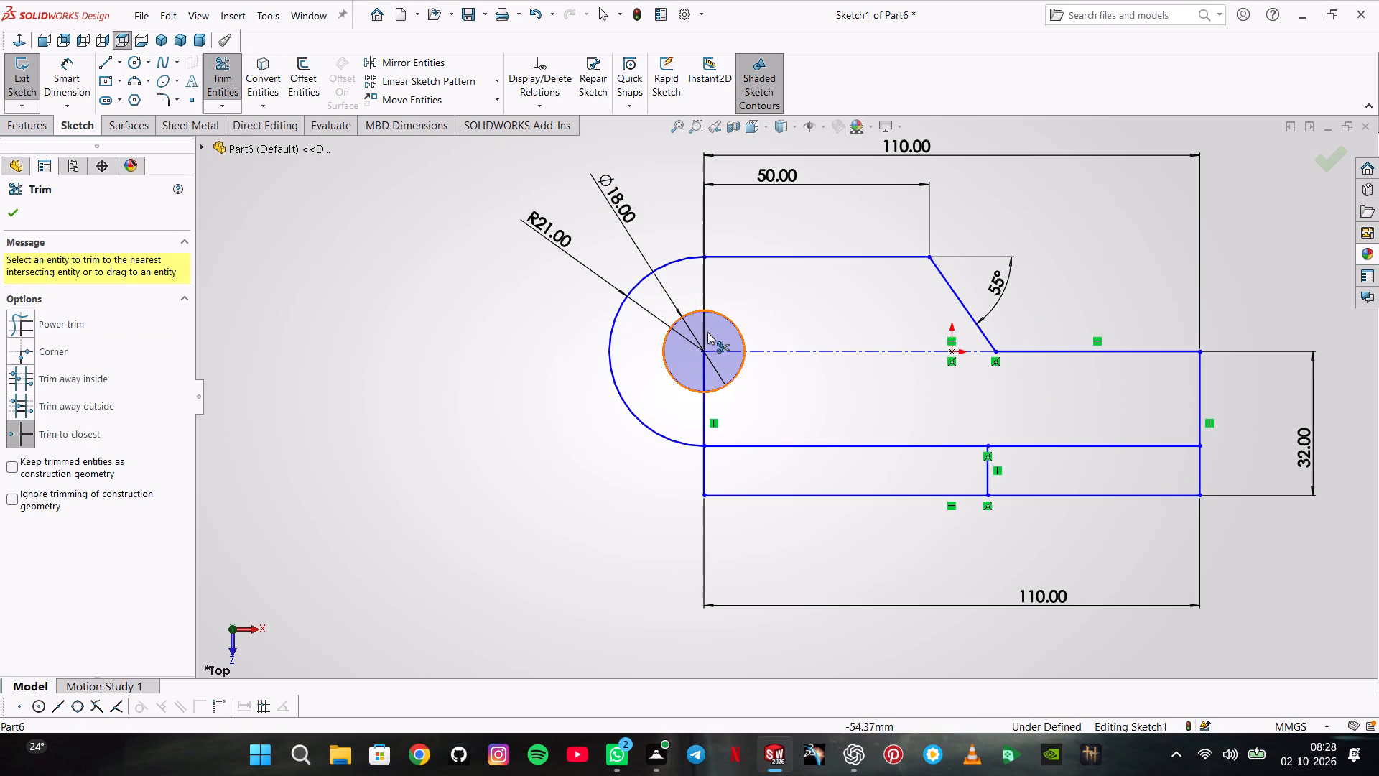
left_click(705, 367)
left_click(702, 417)
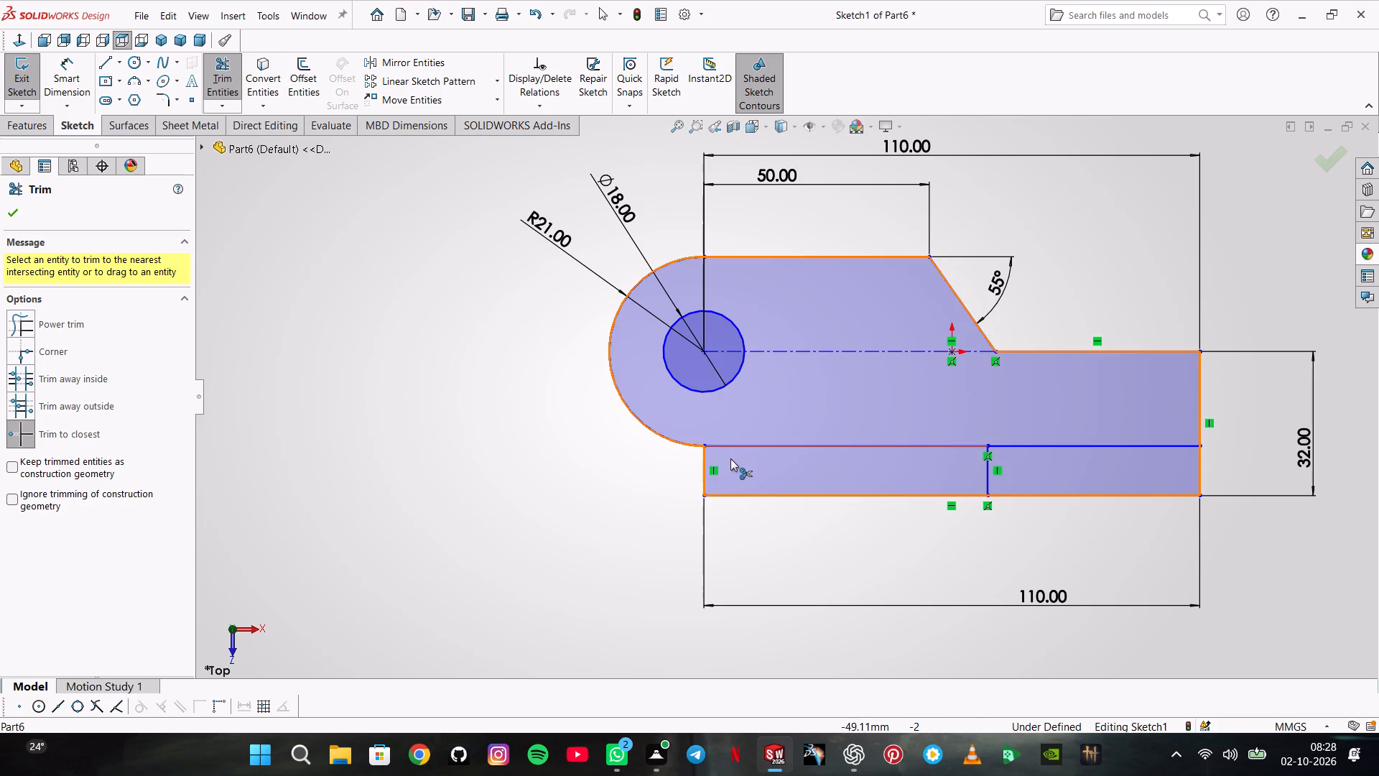
left_click(700, 461)
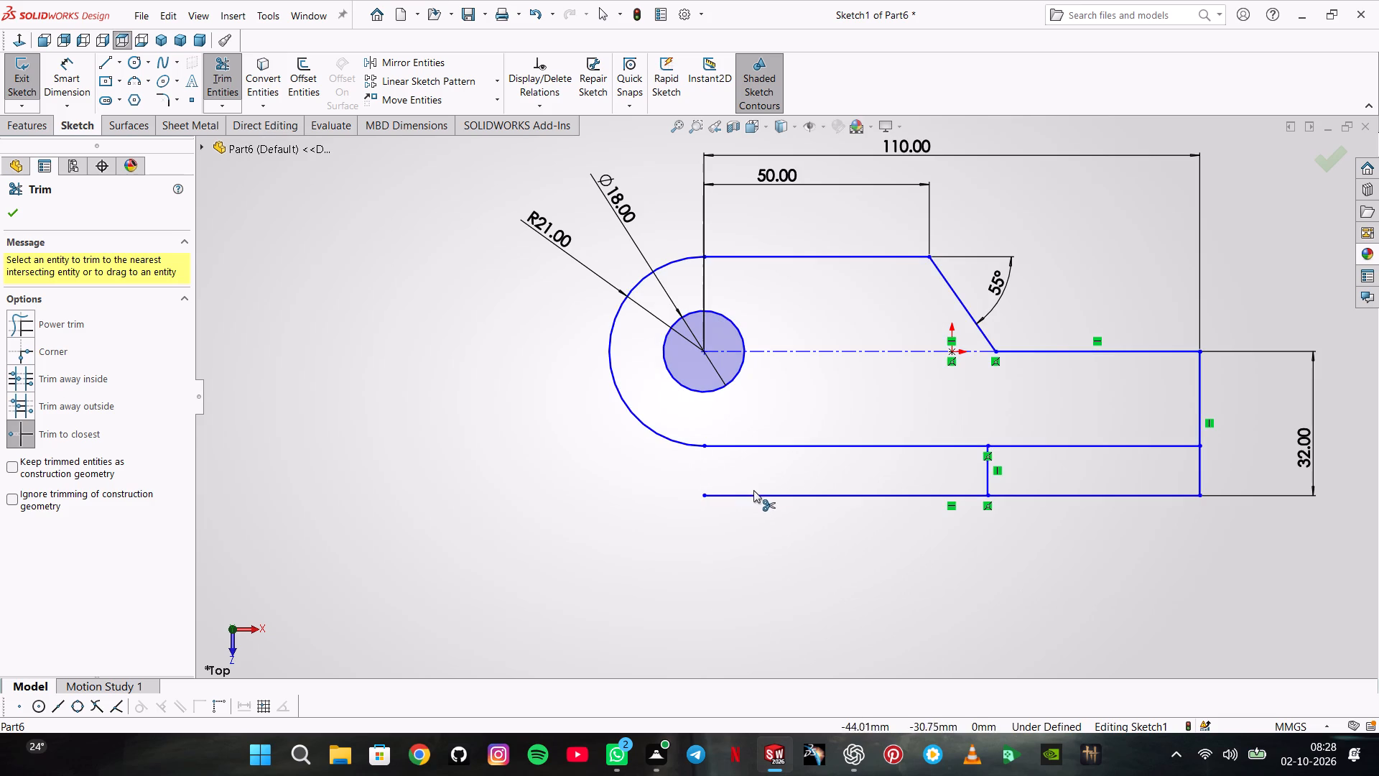
left_click(772, 499)
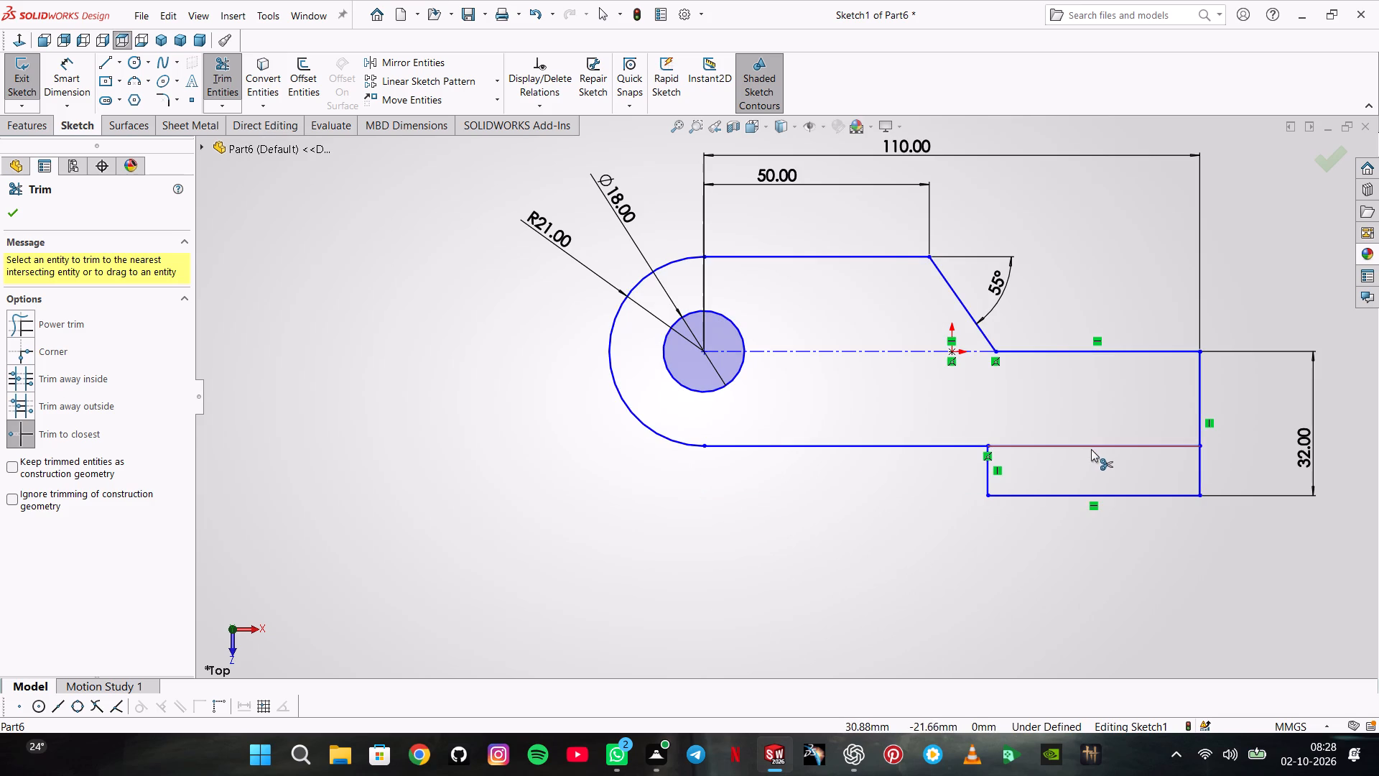
left_click(1091, 449)
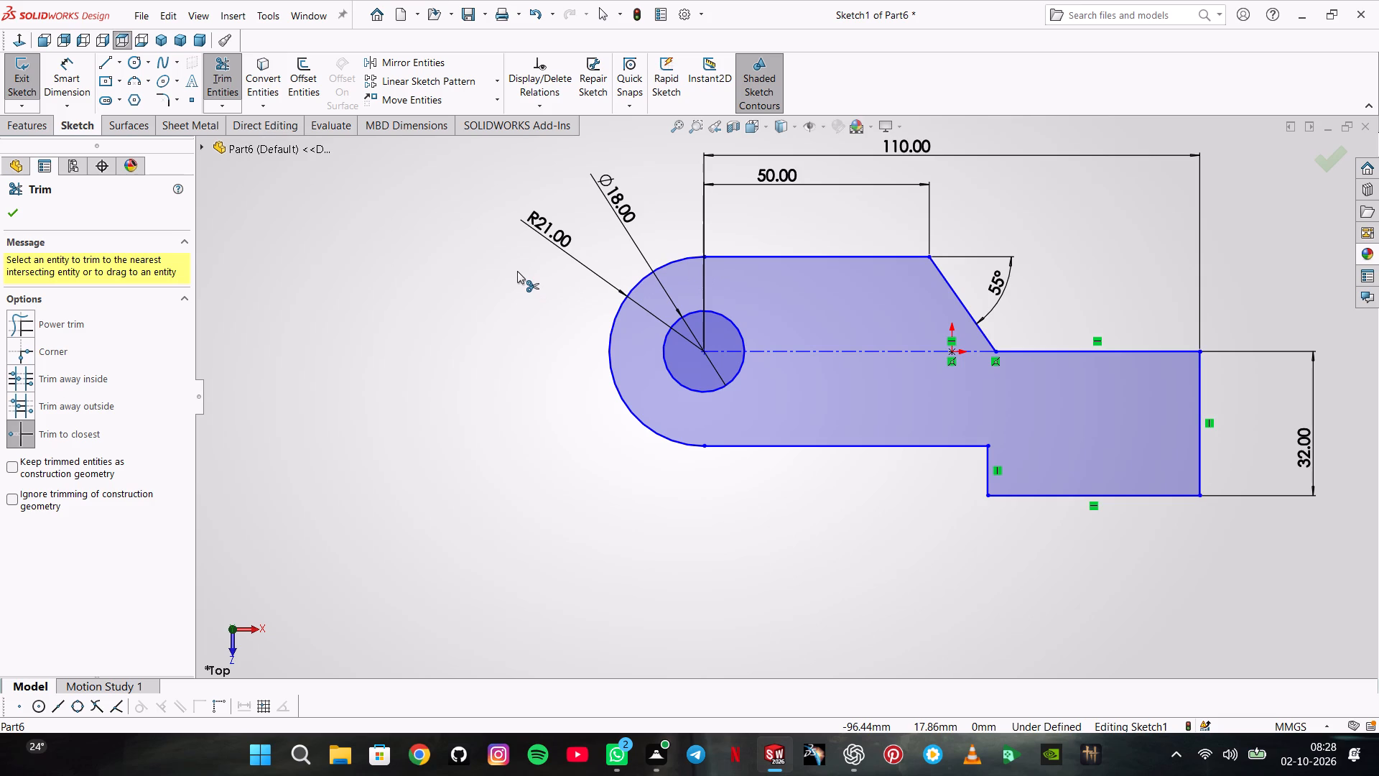
Dimension the bottom edge of the lower-right step to 45 mm.
left_click(47, 80)
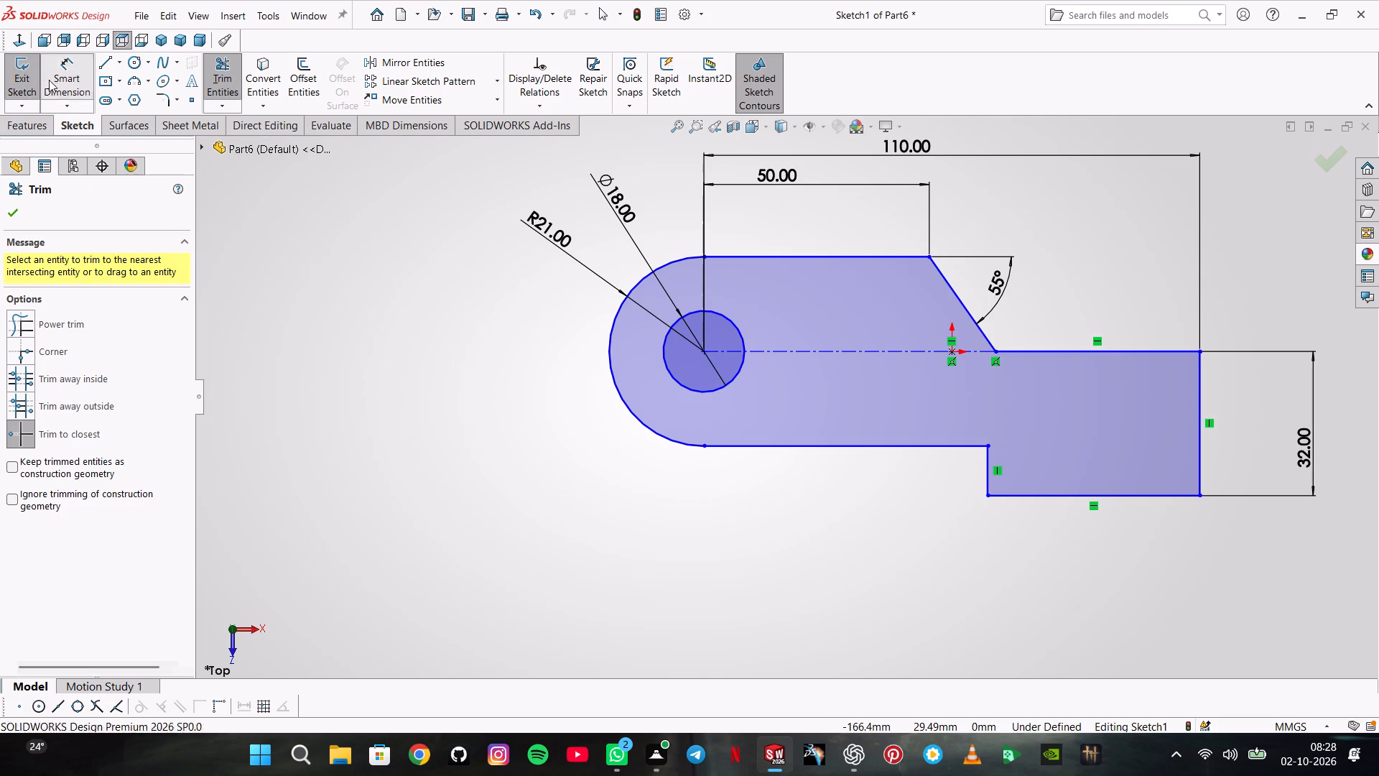
left_click(1061, 496)
scroll(1069, 614, "up", 1)
left_click(1062, 578)
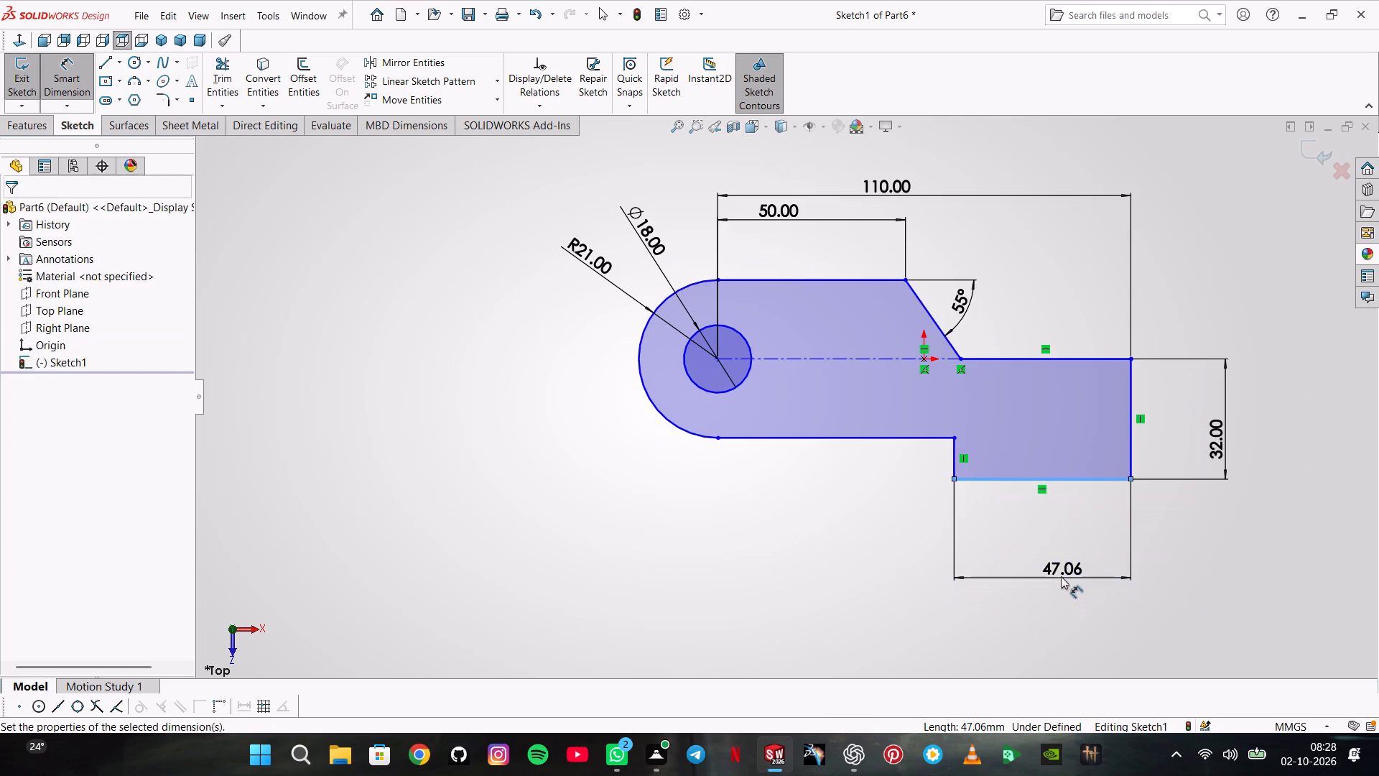
type("45")
key("Return")
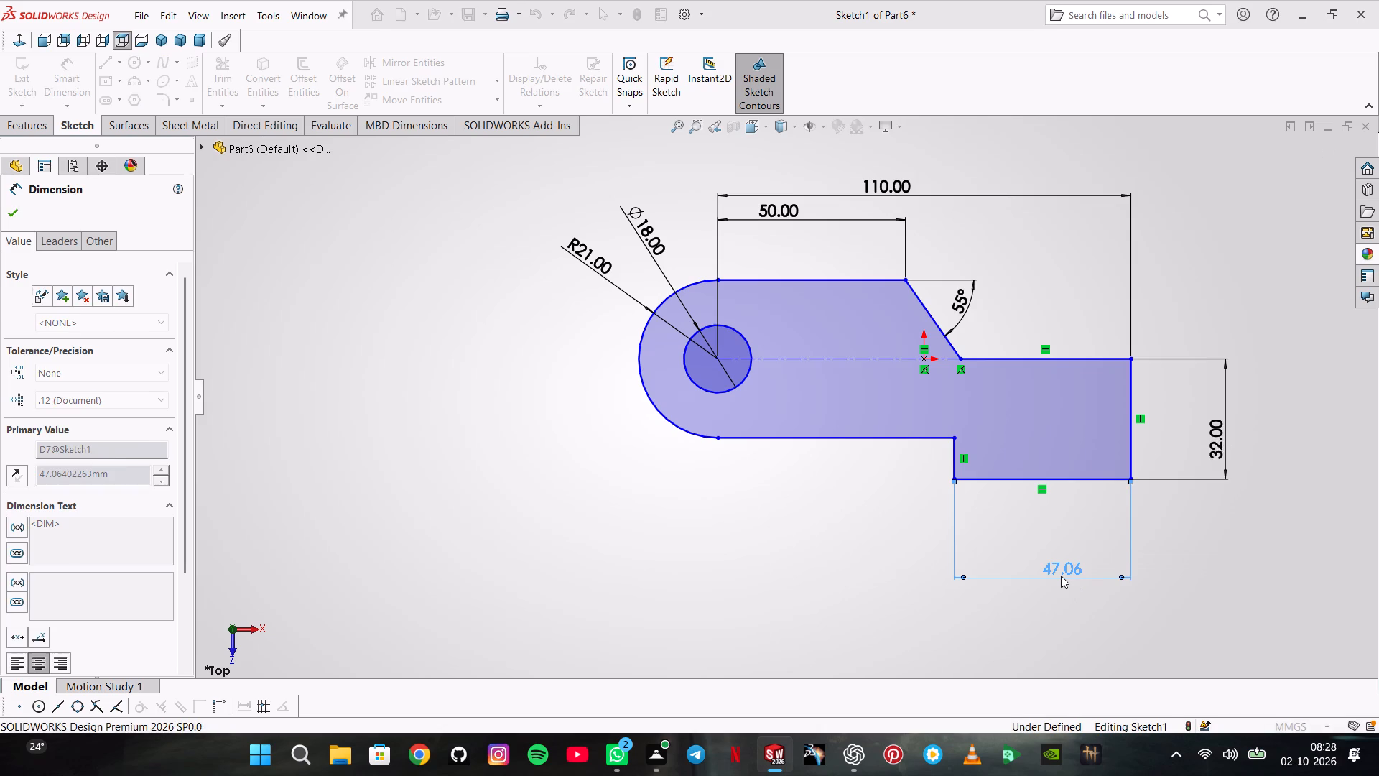
Dimension the horizontal edge between the sloping line and the right edge to 45 mm.
left_click(985, 356)
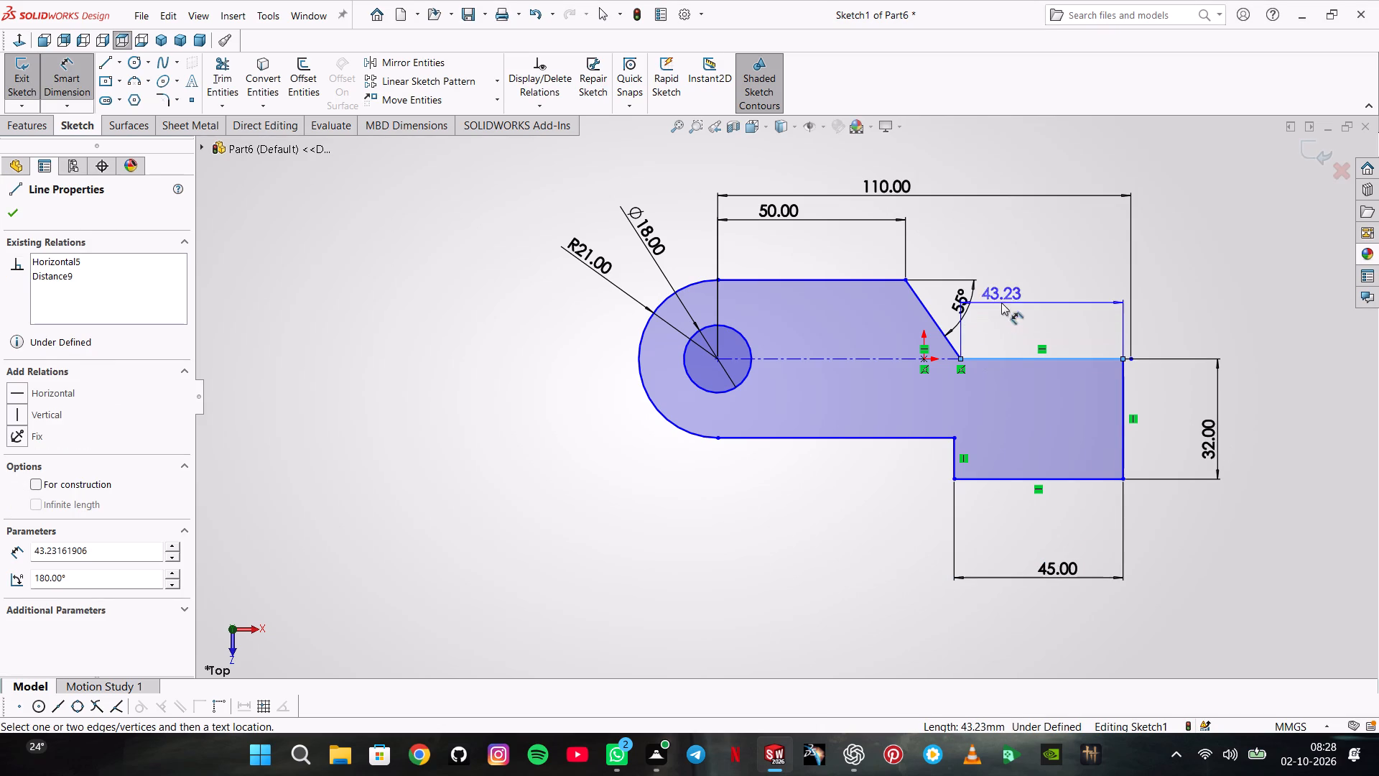
left_click(1016, 285)
type("45")
key("Return")
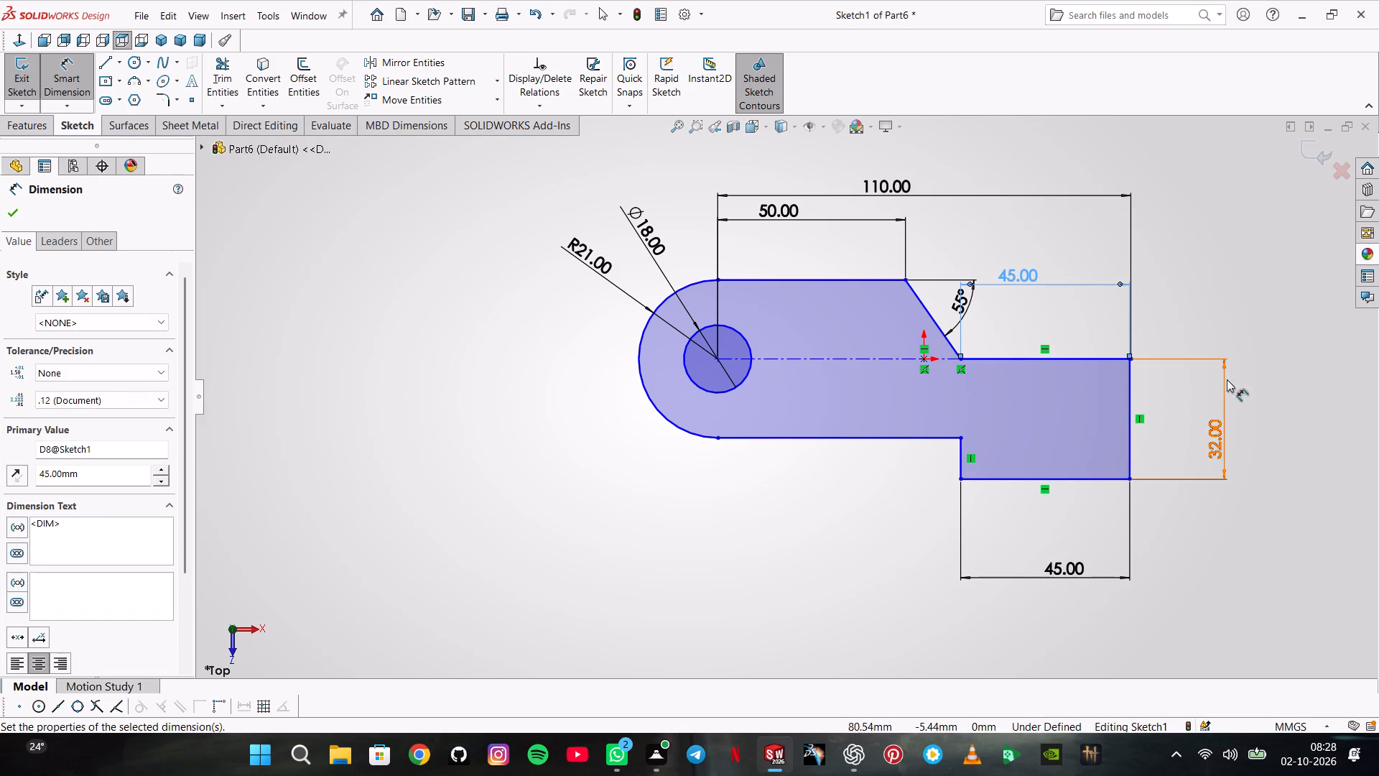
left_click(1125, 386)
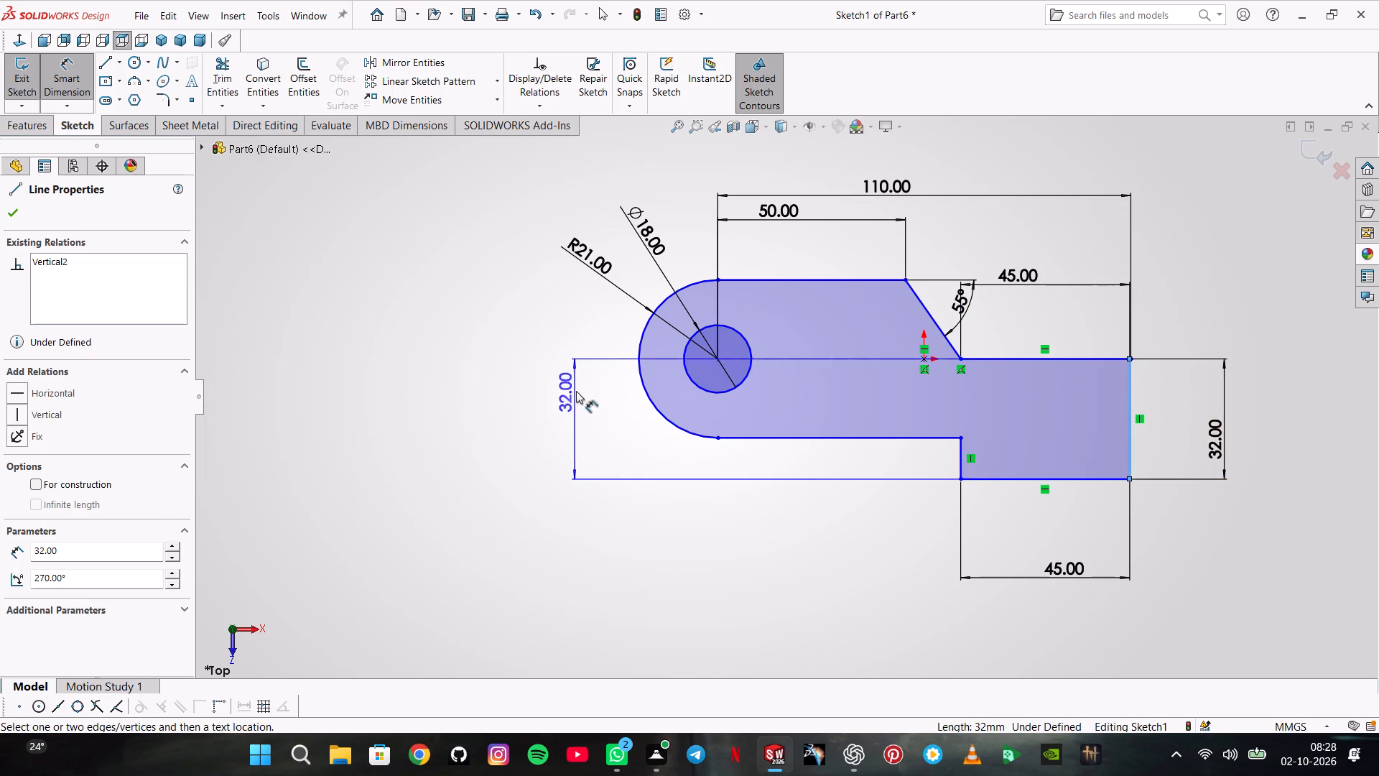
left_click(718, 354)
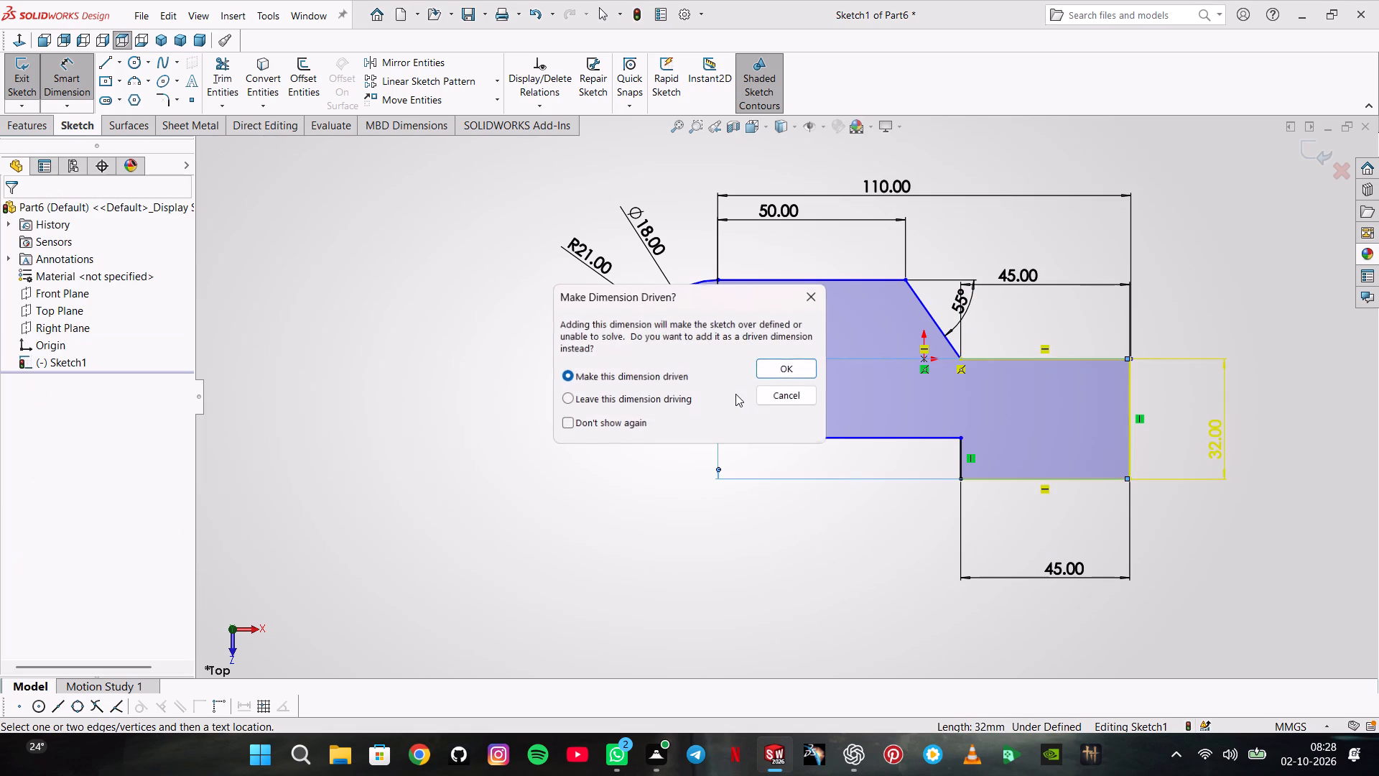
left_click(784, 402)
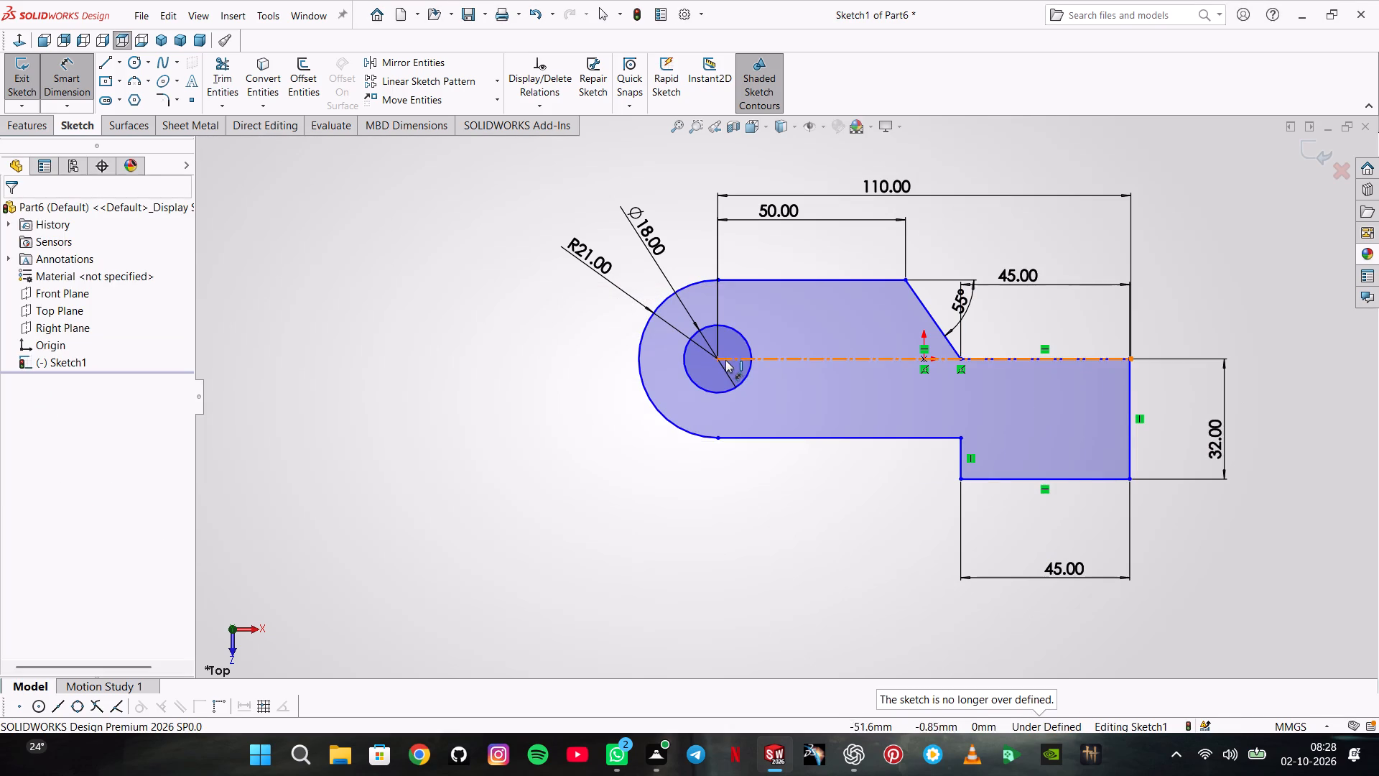
Dimension the horizontal distance from the hole's centre to the profile's right edge as 110 mm, placed below the profile.
left_click(720, 357)
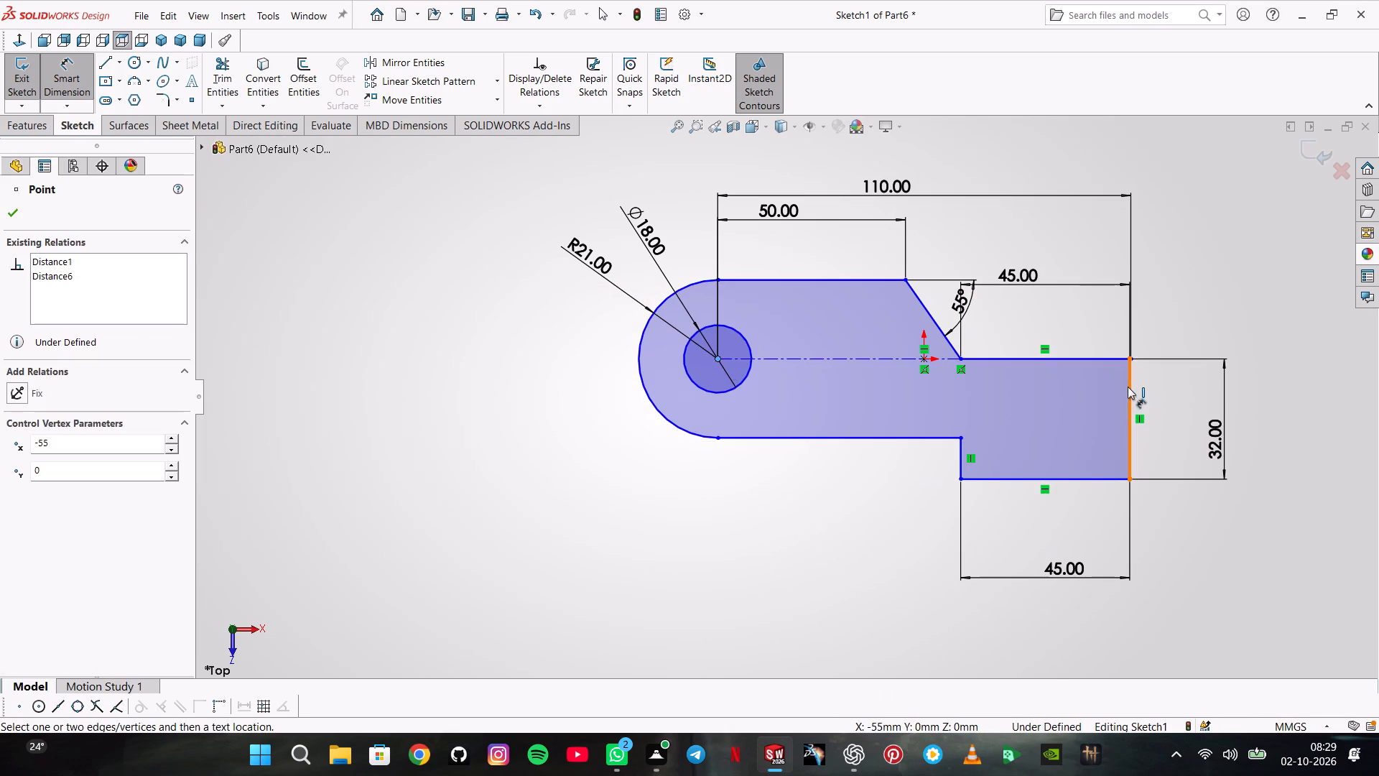
left_click(1129, 387)
scroll(876, 587, "up", 2)
left_click(888, 572)
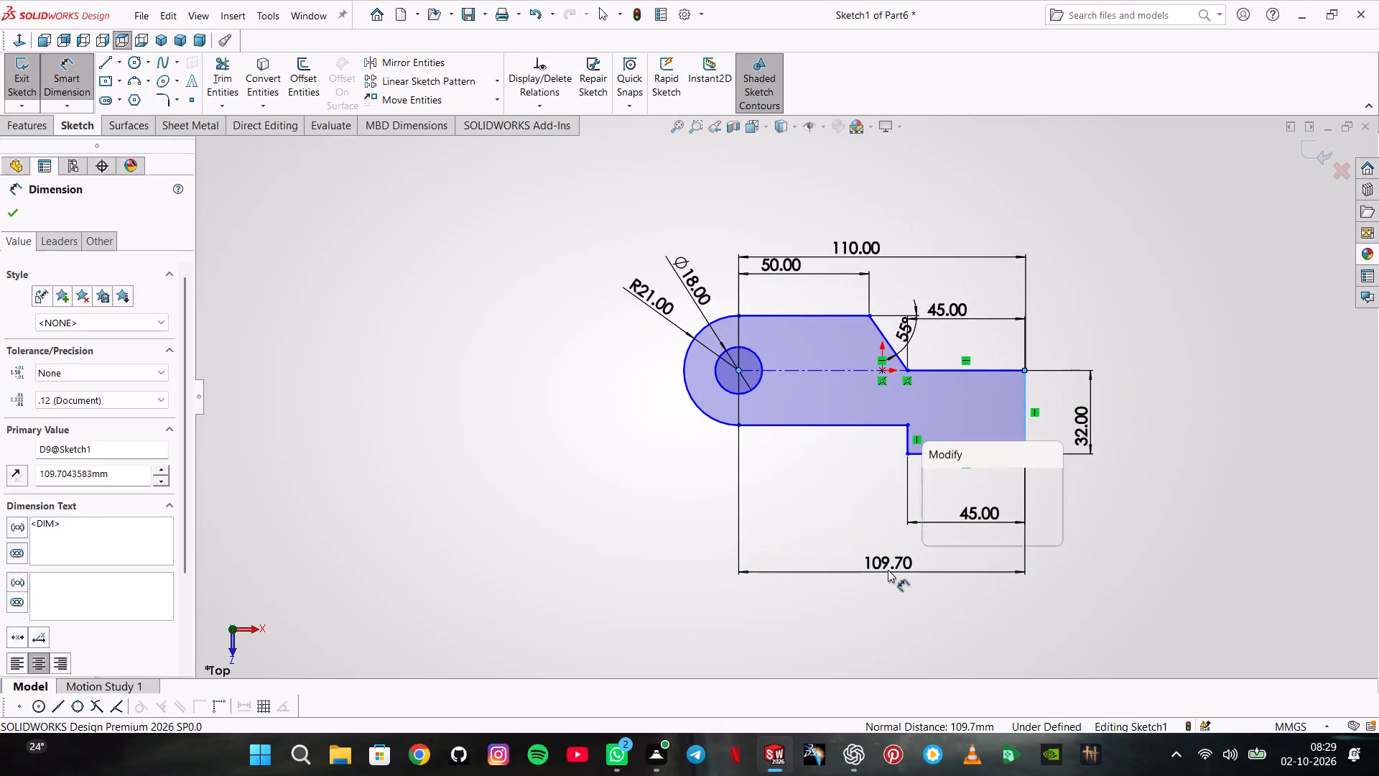
type("110")
key("Return")
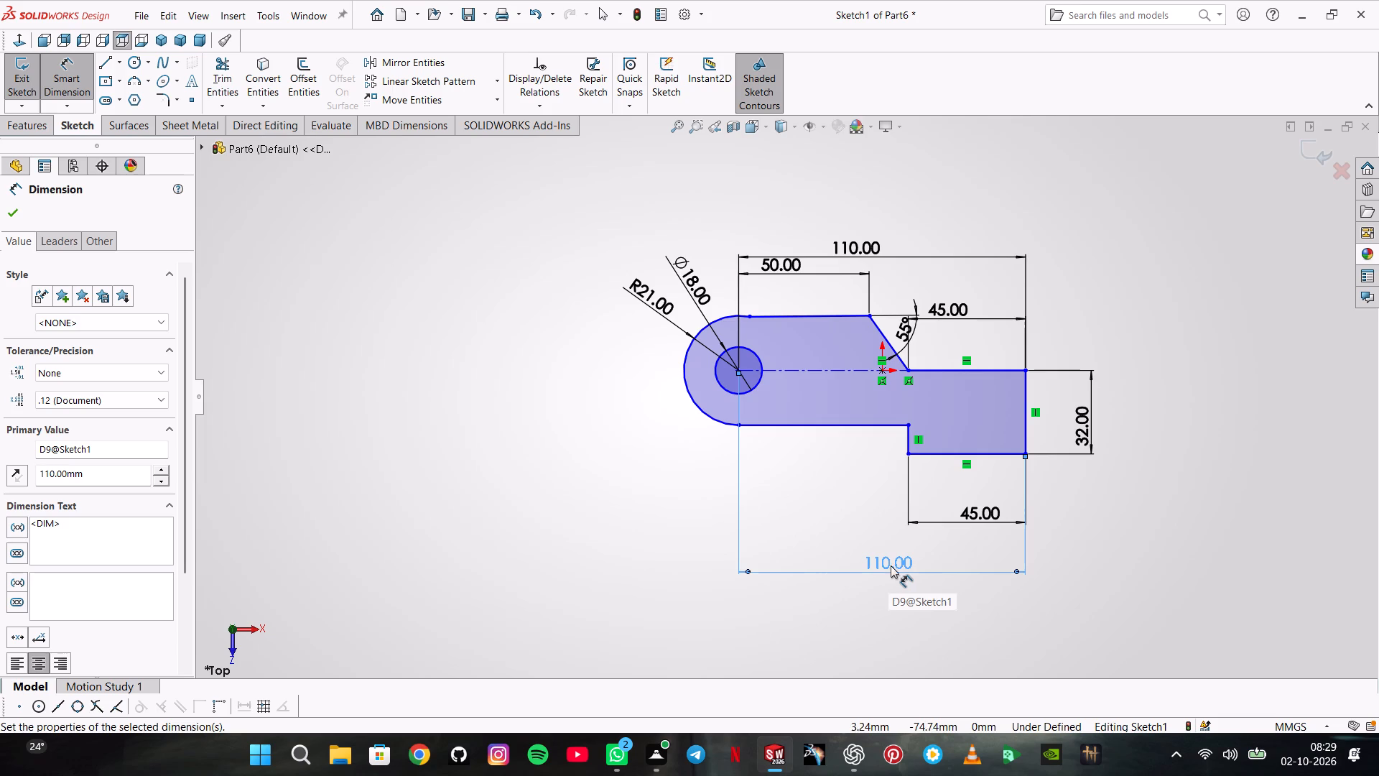
left_click(10, 216)
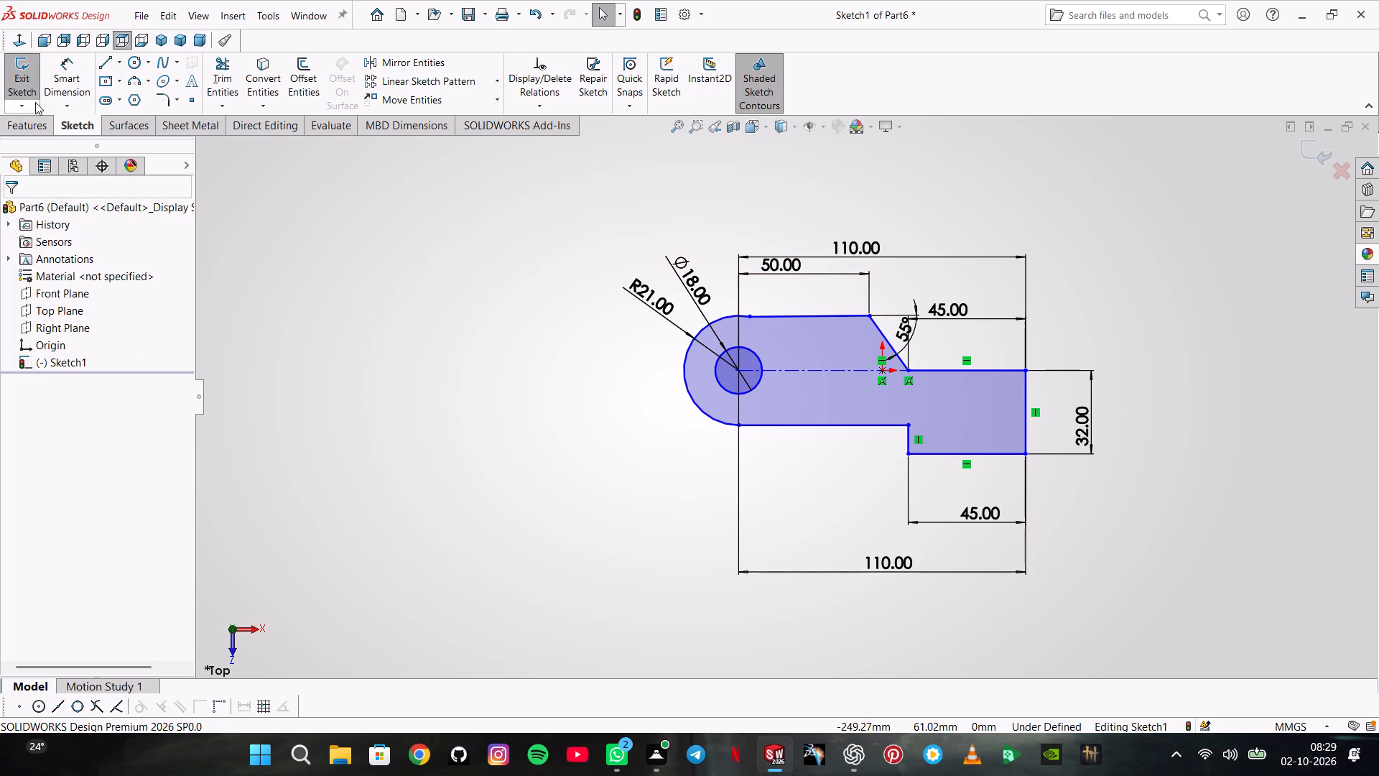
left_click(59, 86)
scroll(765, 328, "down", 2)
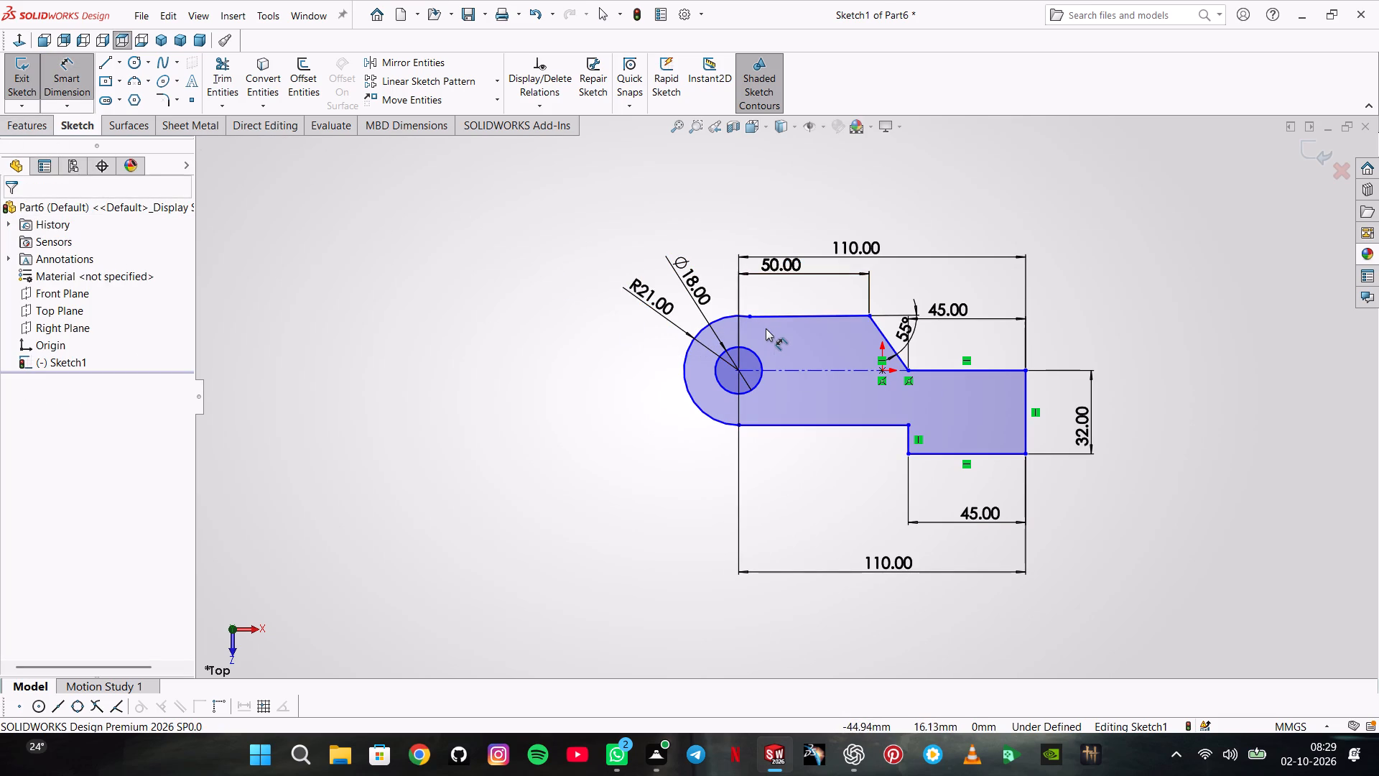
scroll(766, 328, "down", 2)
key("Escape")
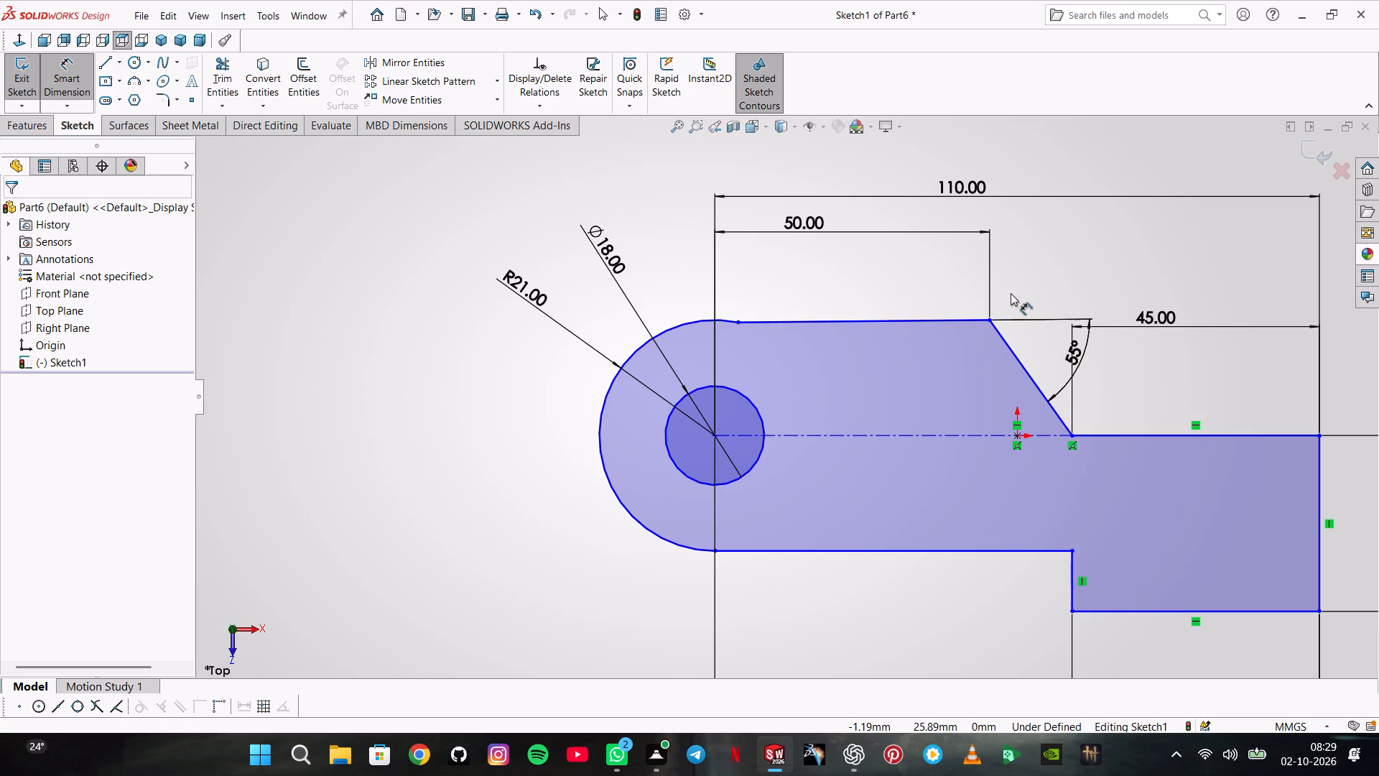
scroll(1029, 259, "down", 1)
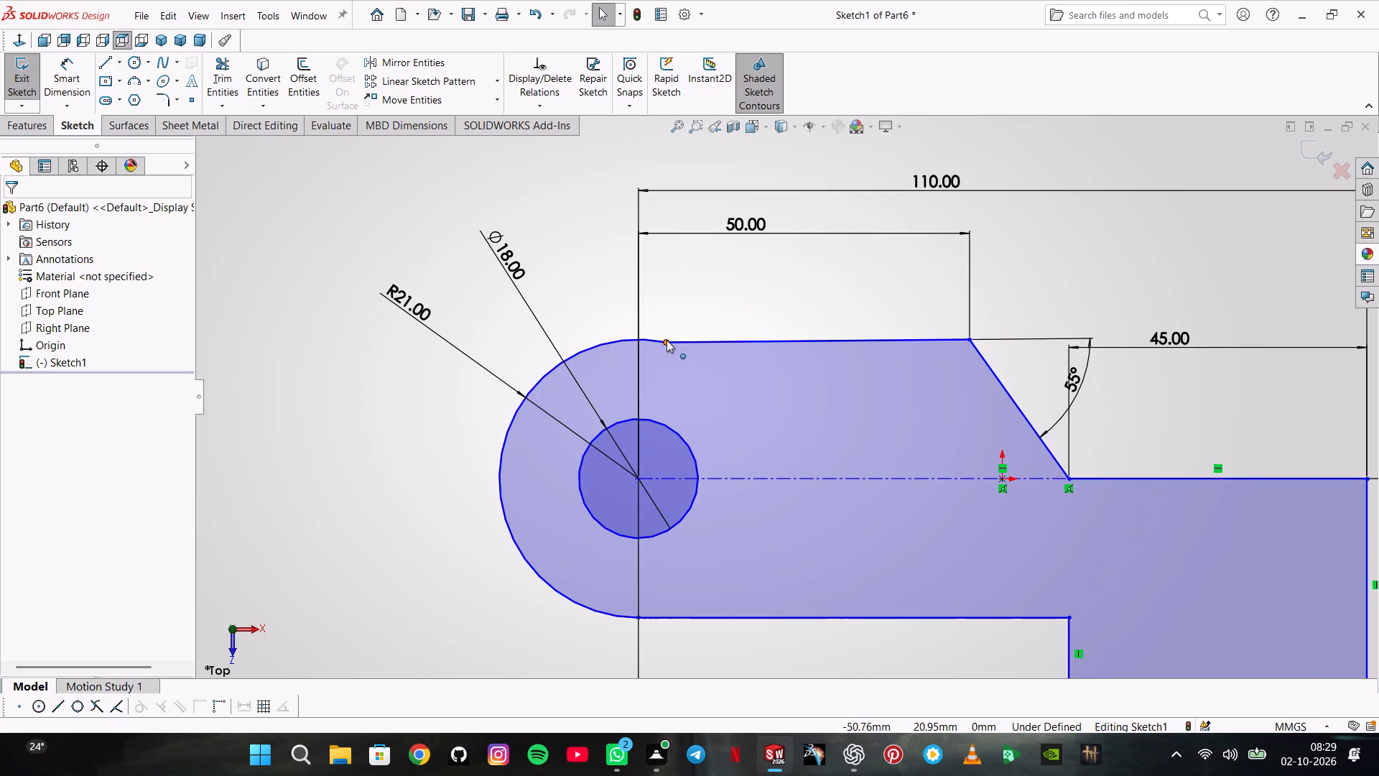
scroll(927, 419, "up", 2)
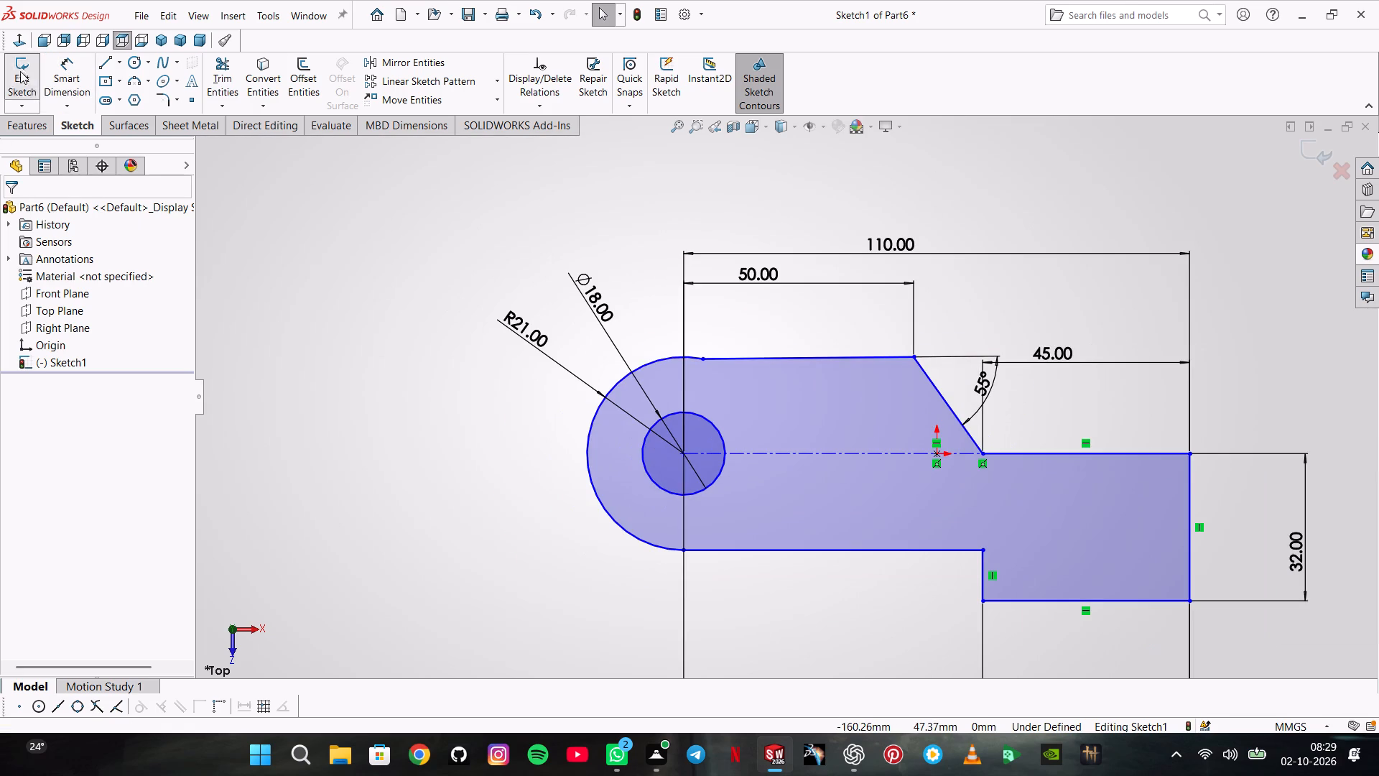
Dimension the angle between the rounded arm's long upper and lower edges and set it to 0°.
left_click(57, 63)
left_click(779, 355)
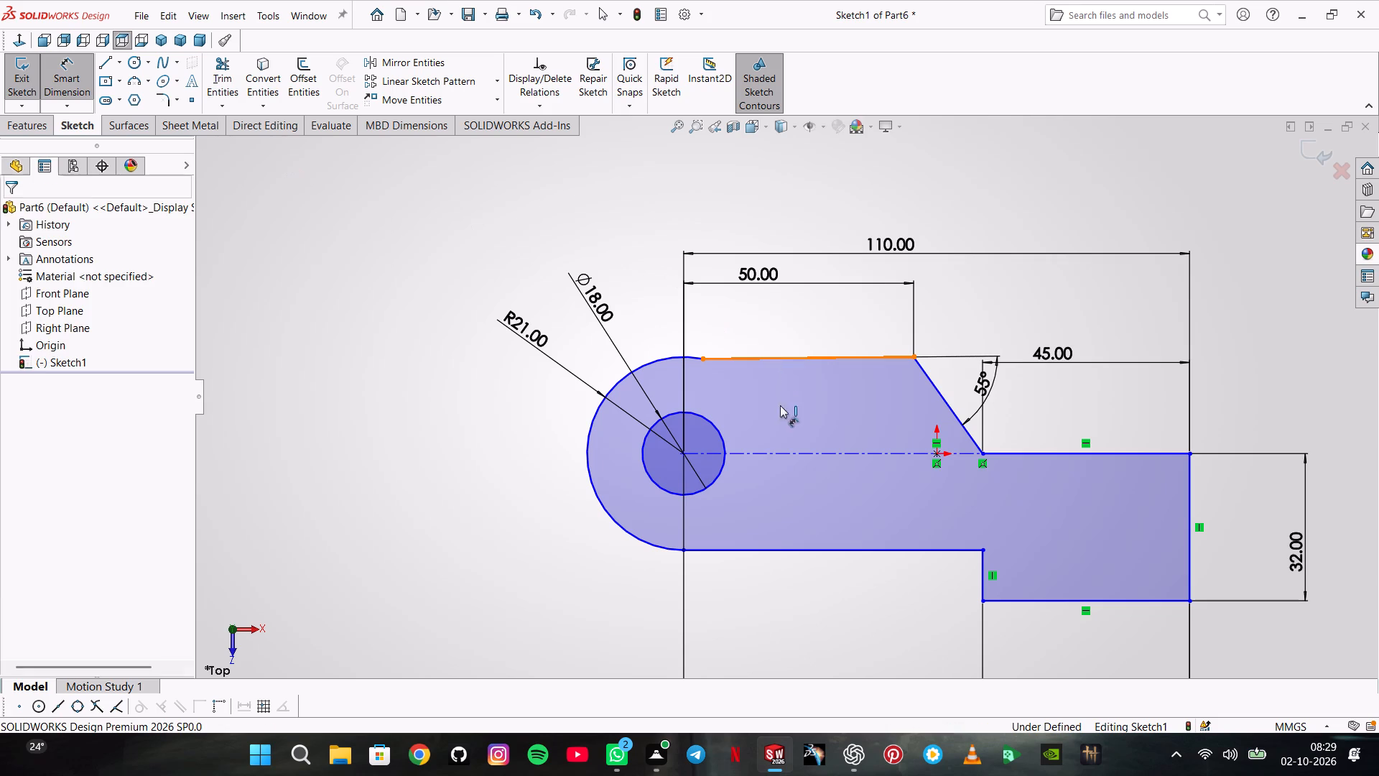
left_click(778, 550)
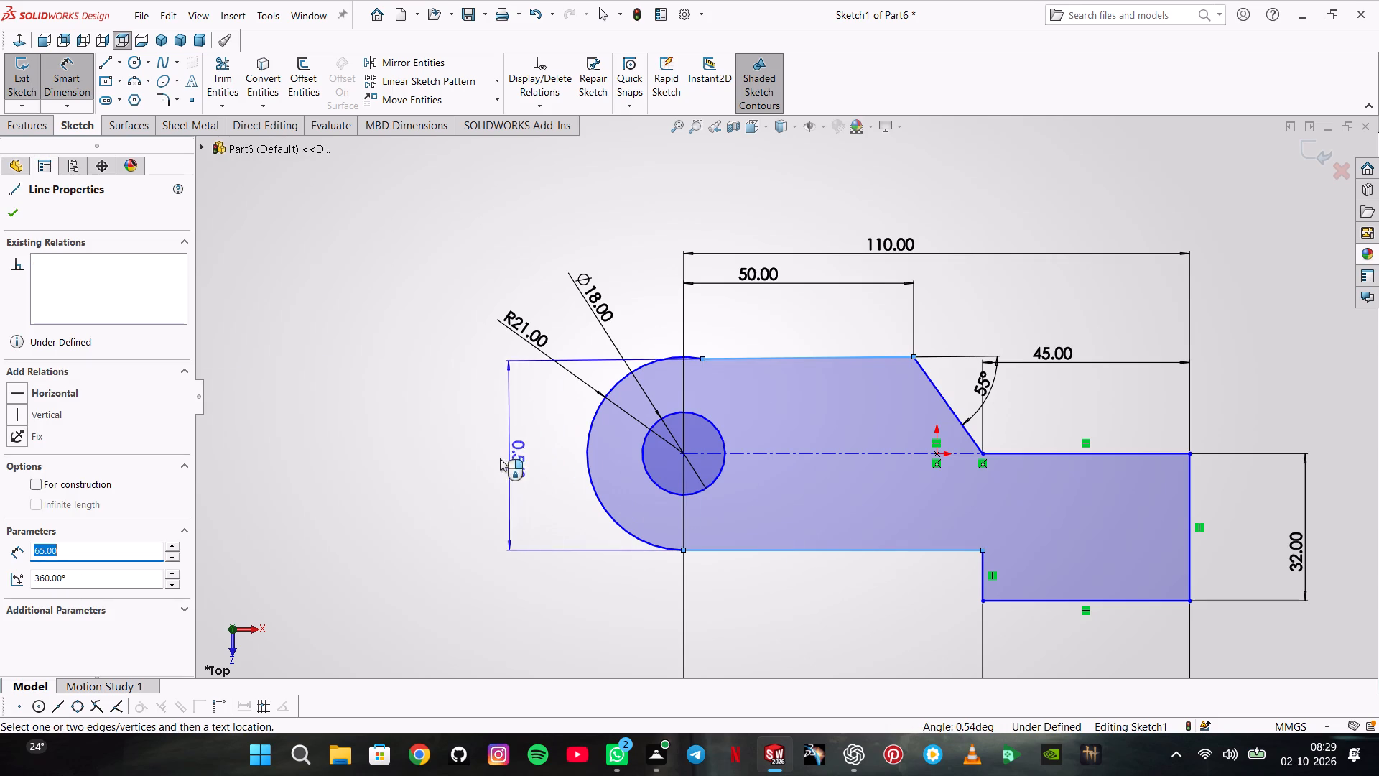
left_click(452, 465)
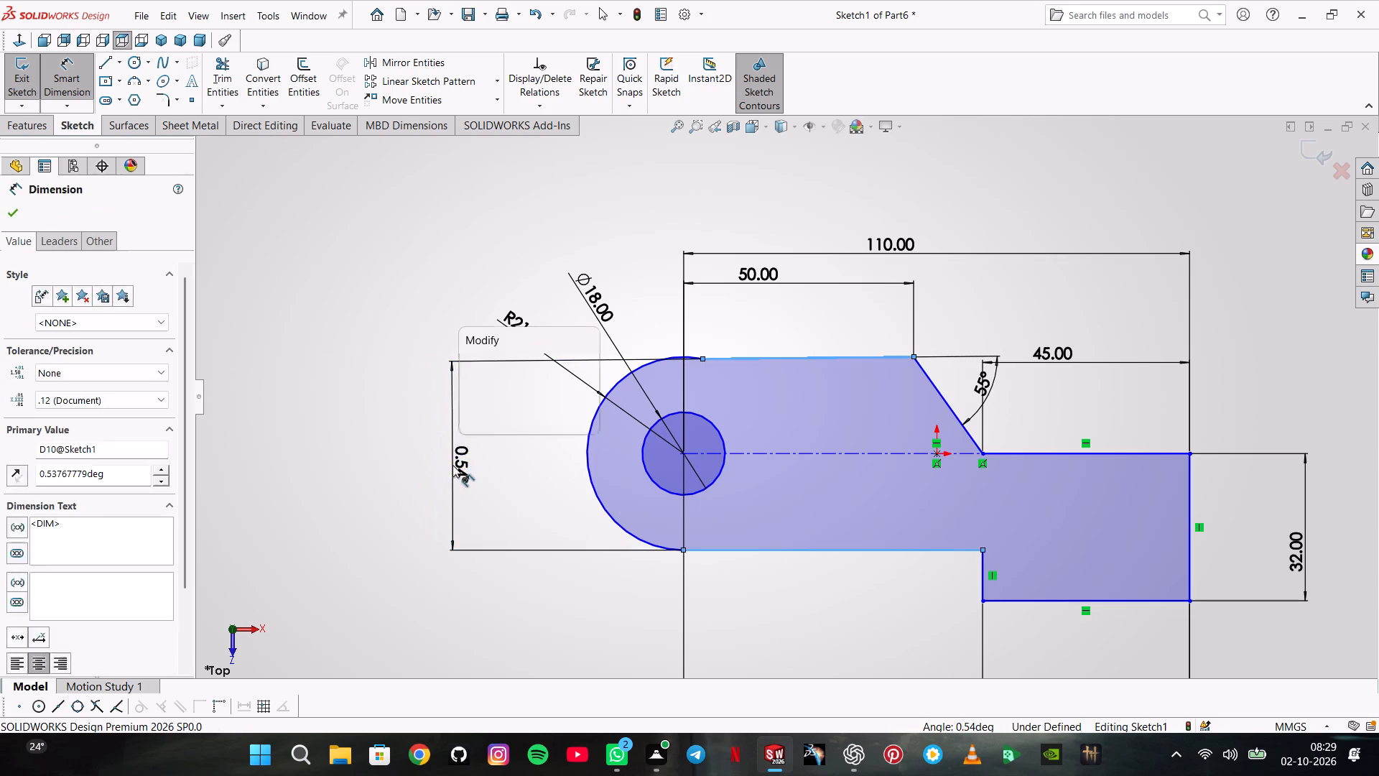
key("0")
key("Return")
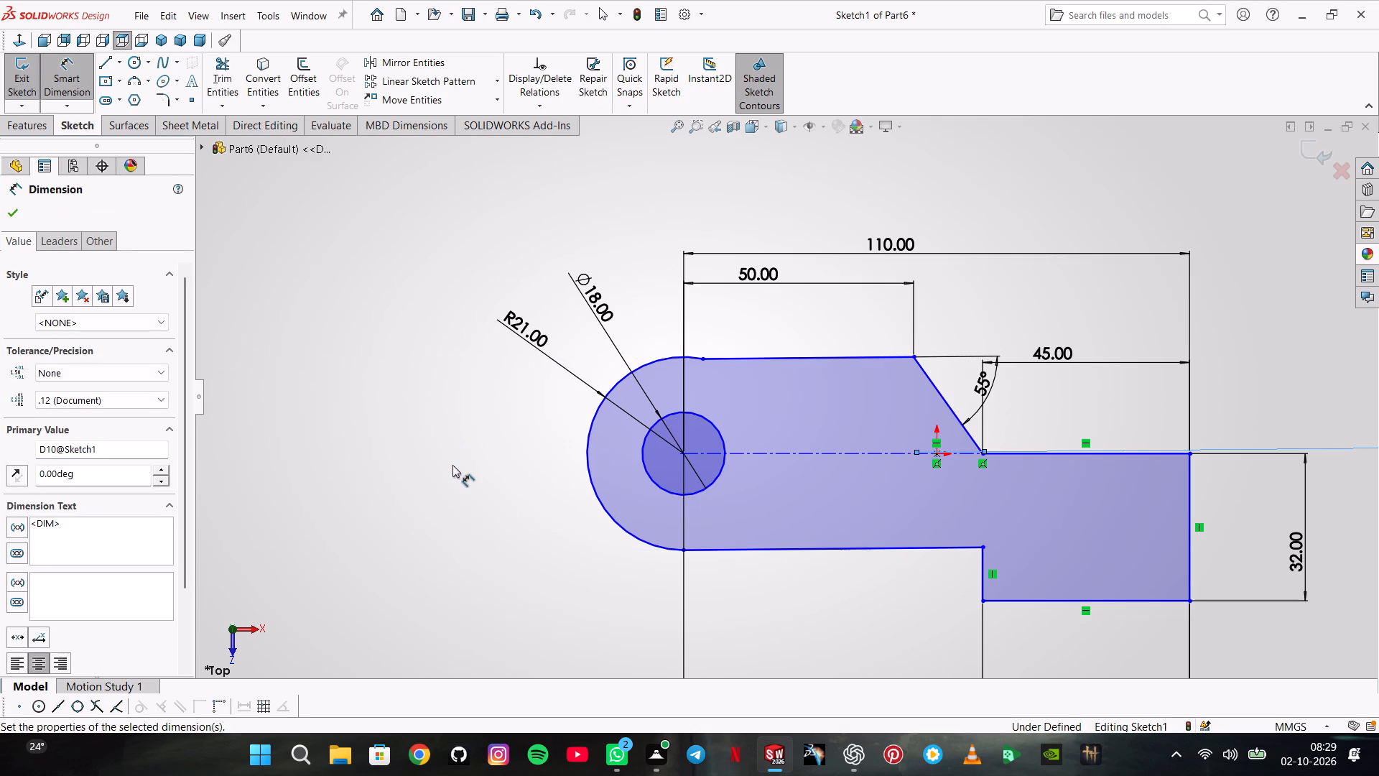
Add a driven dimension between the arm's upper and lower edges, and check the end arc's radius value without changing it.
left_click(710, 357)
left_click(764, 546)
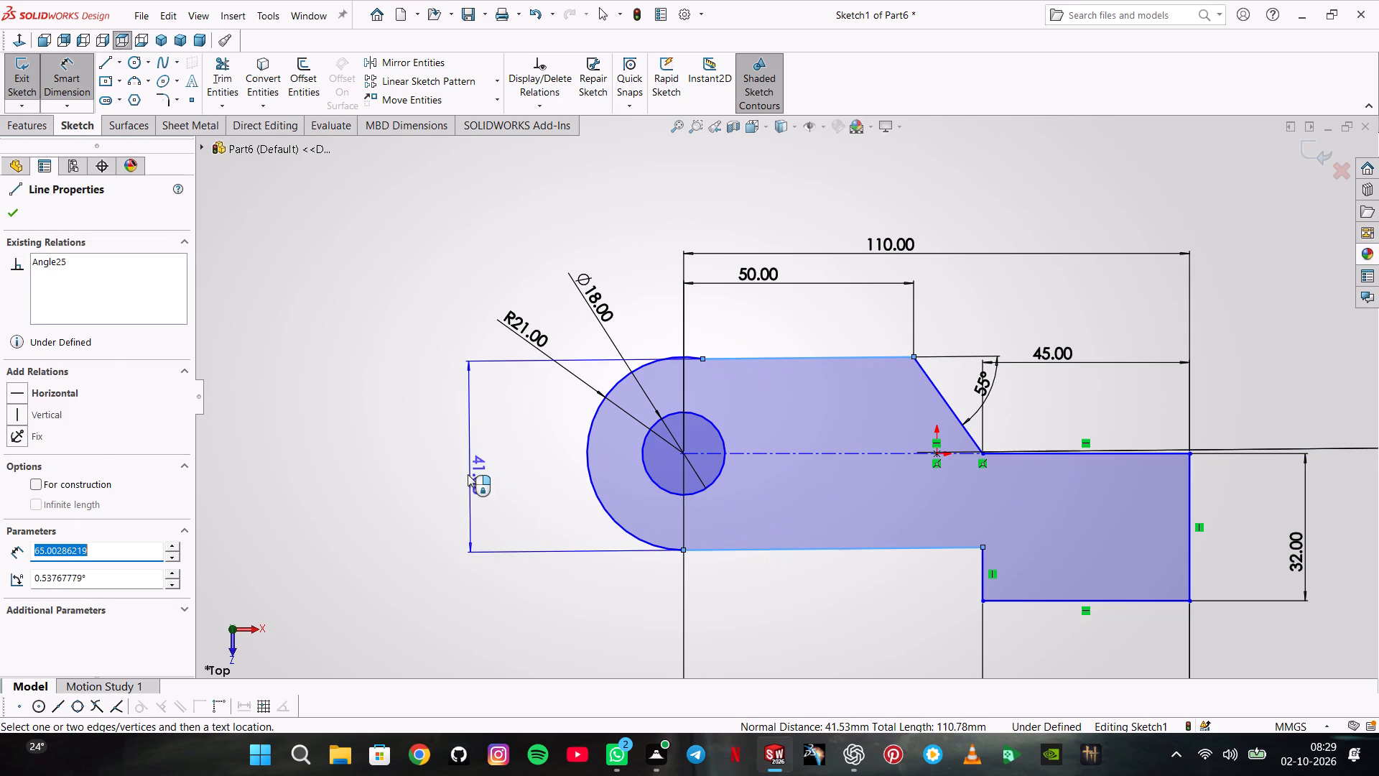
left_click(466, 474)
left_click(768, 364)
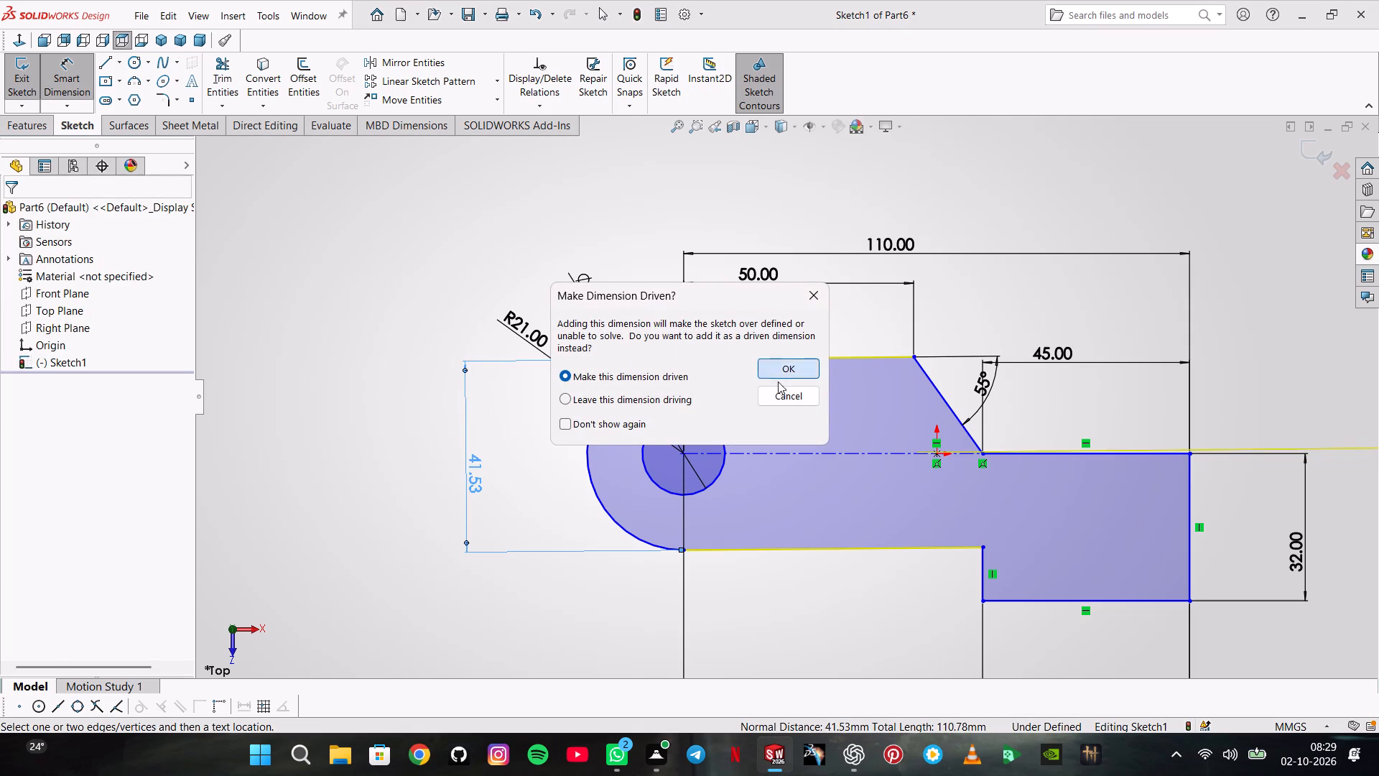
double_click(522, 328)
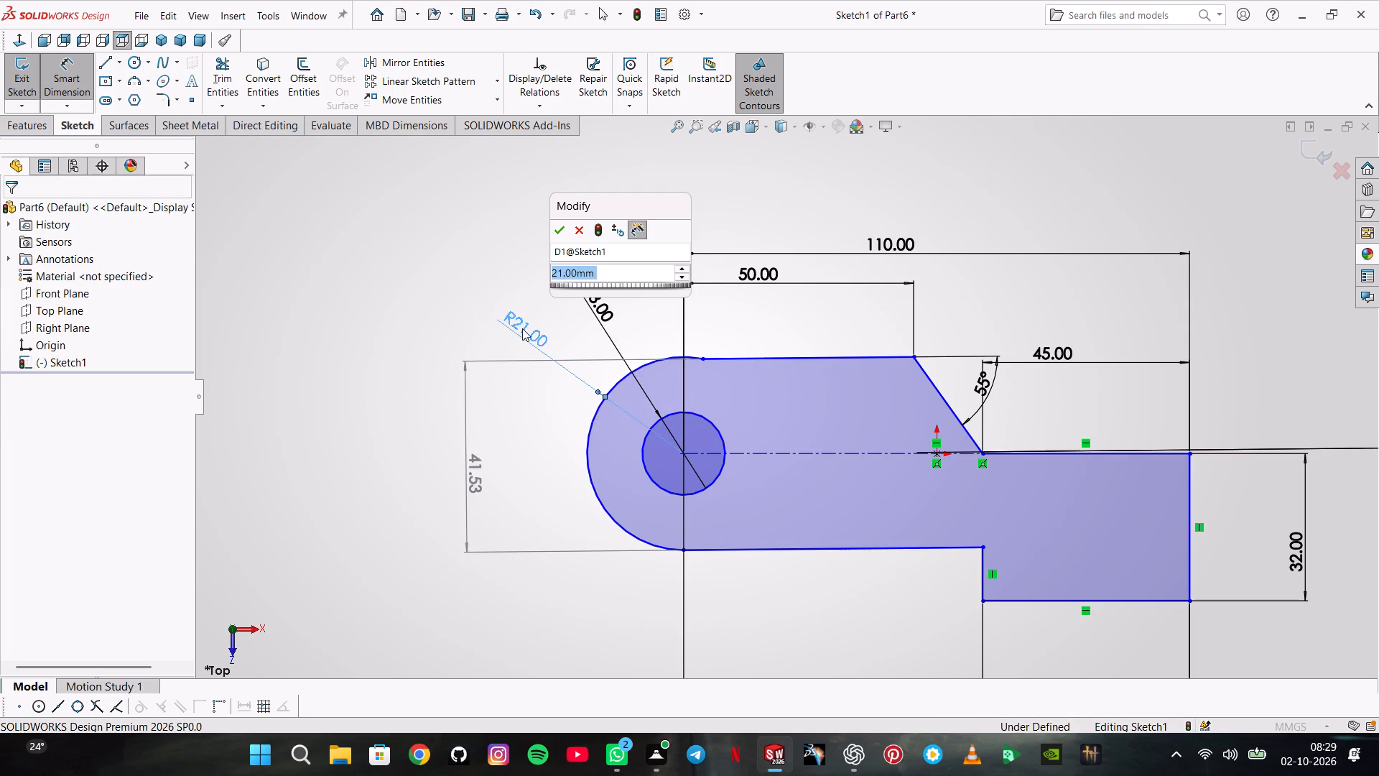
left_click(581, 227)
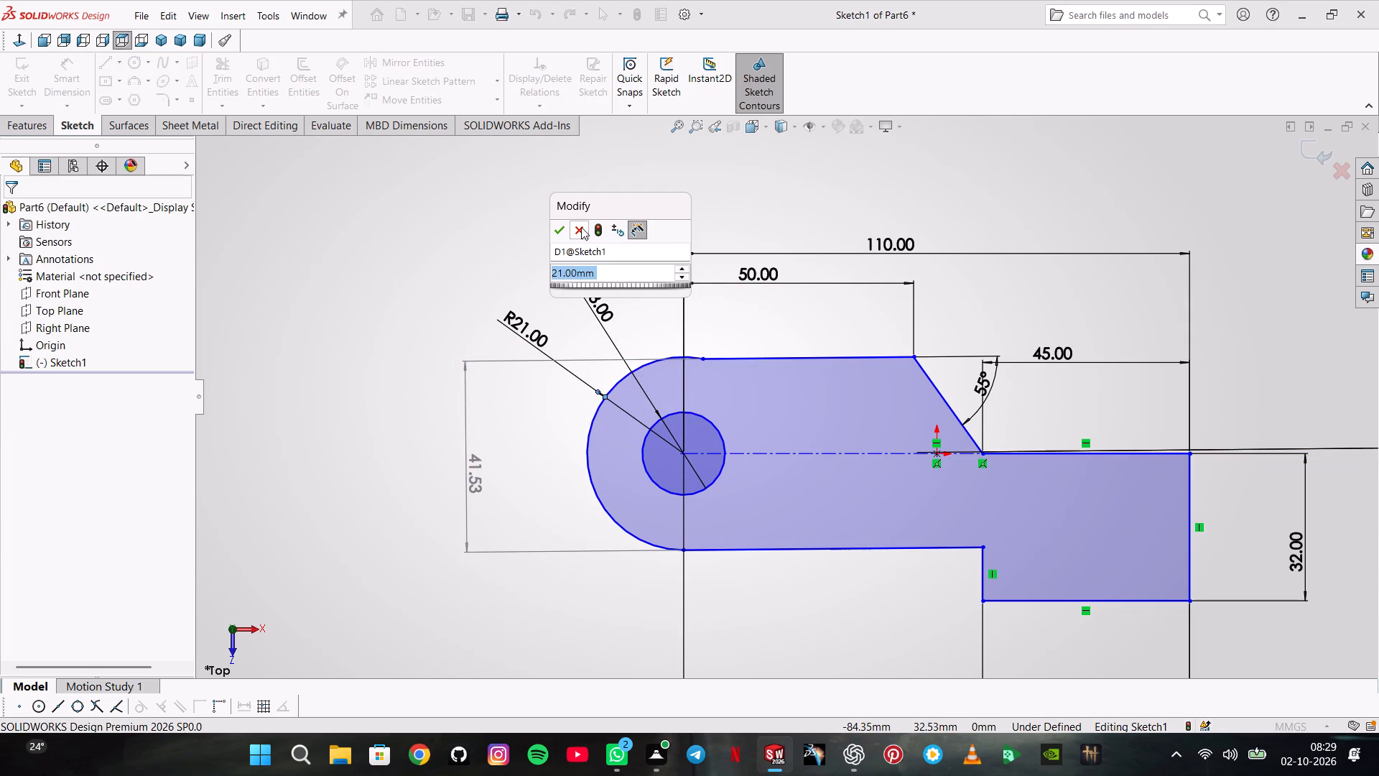
Undo the arm's angle and driven height dimensions and the 110 mm value of the hole-to-right-edge distance below the profile.
key("ctrl+z")
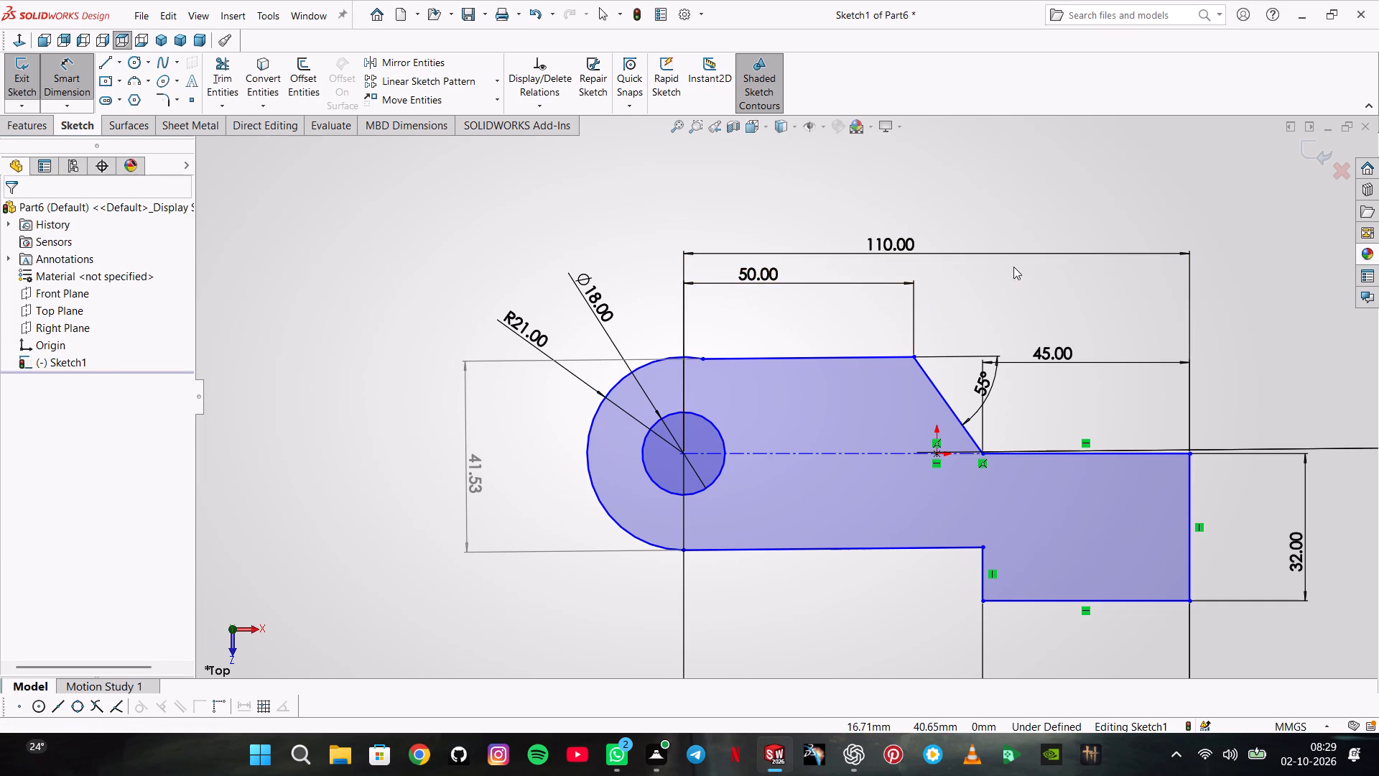
key("ctrl+z")
key("ctrl+z")
key("ctrl+z")
key("ctrl+z")
key("ctrl+z")
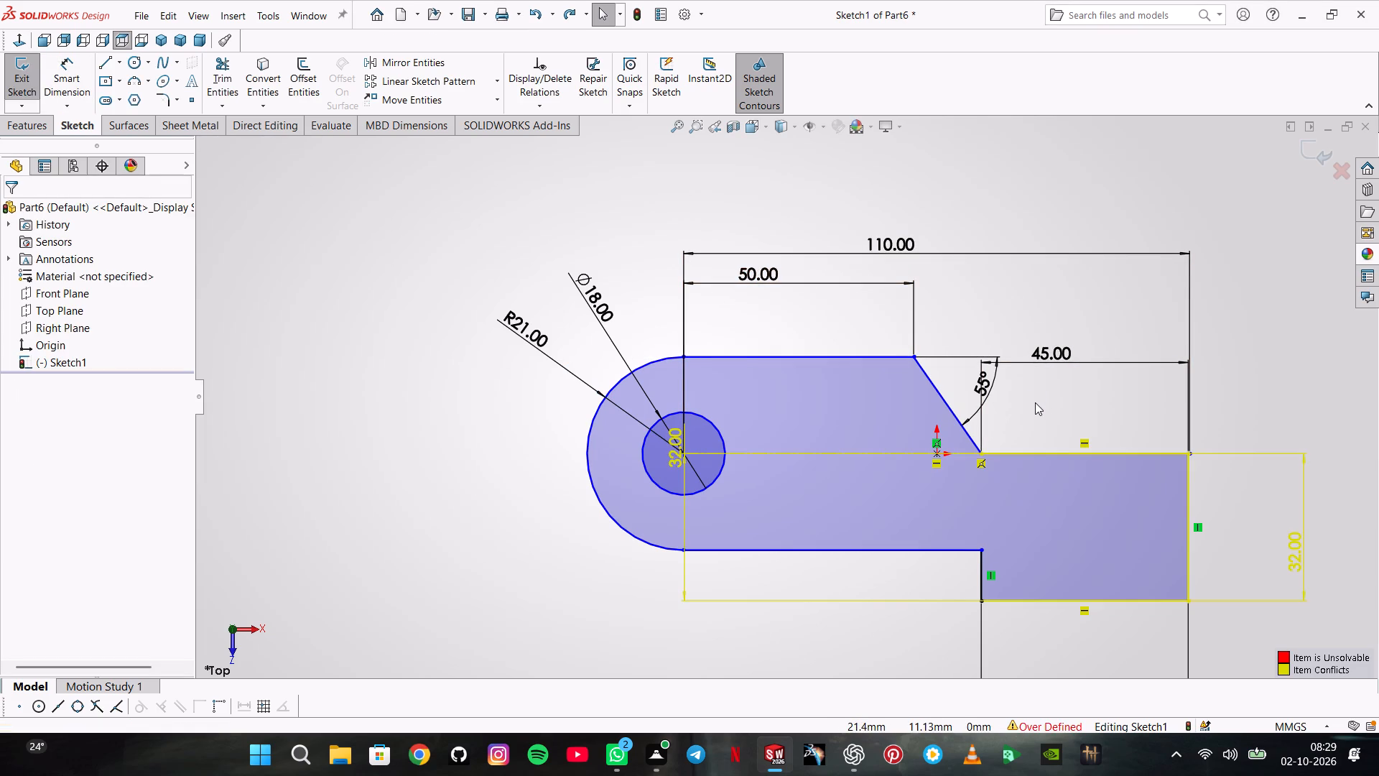
key("ctrl+y")
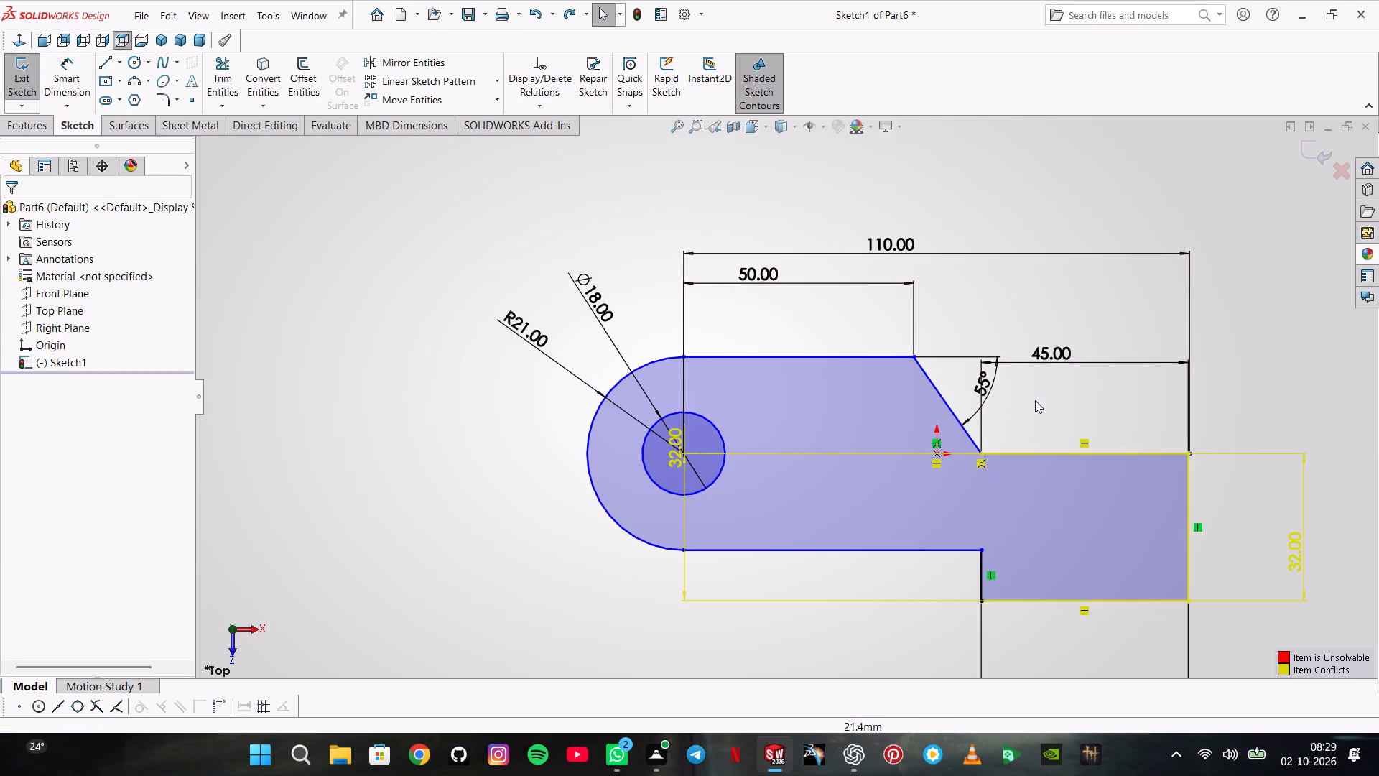
key("ctrl+y")
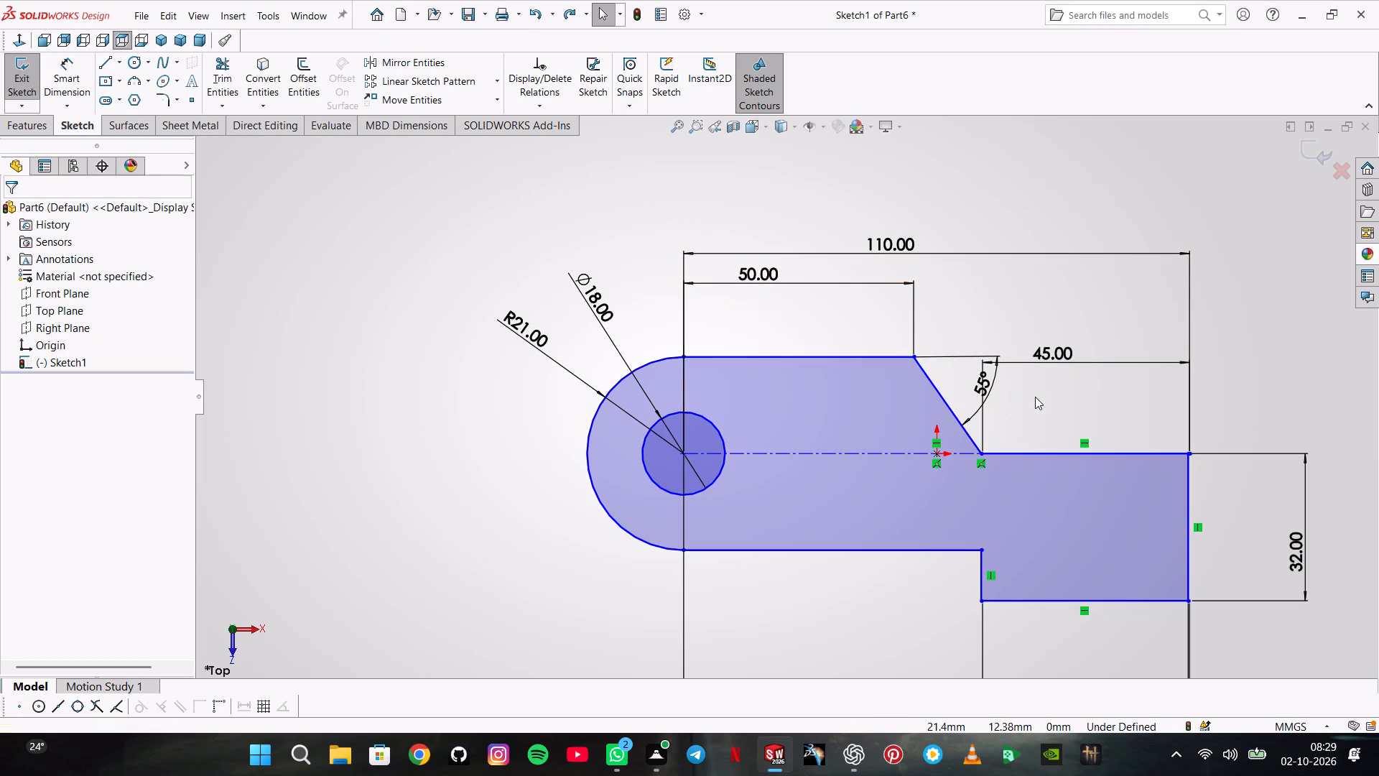
key("ctrl+z")
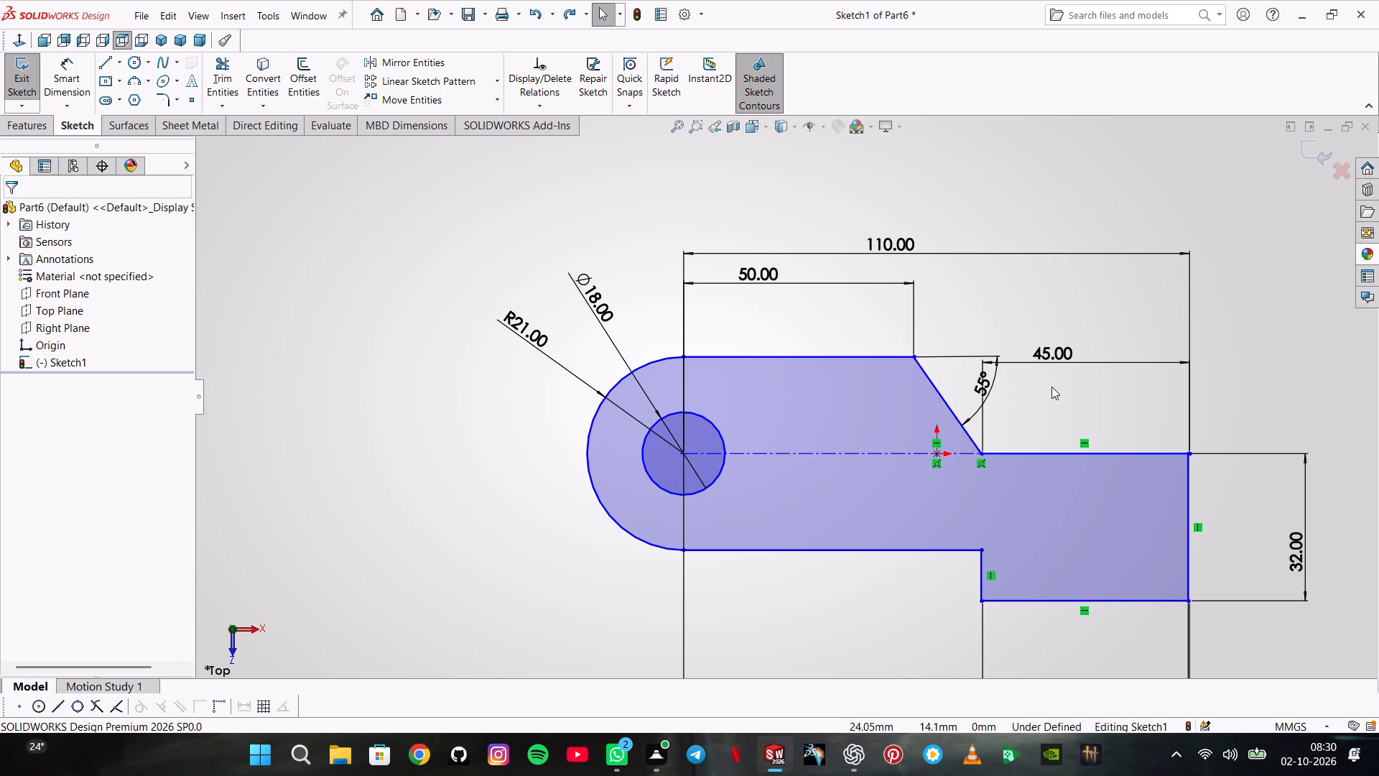
key("Escape")
key("Escape")
key("Escape")
key("Escape")
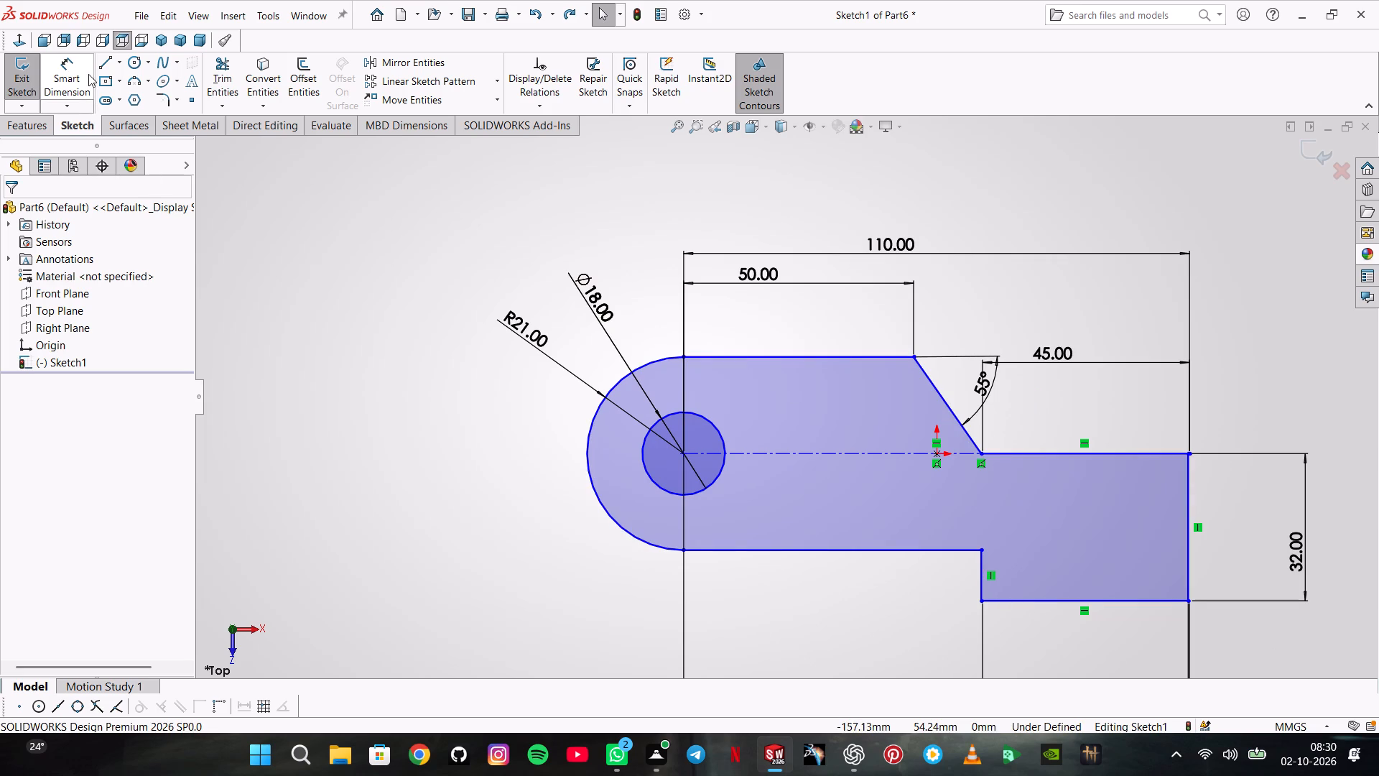
Dimension the distance between the rounded arm's upper and lower horizontal edges as 42 mm, placed beyond the rounded end.
left_click(88, 74)
left_click(756, 359)
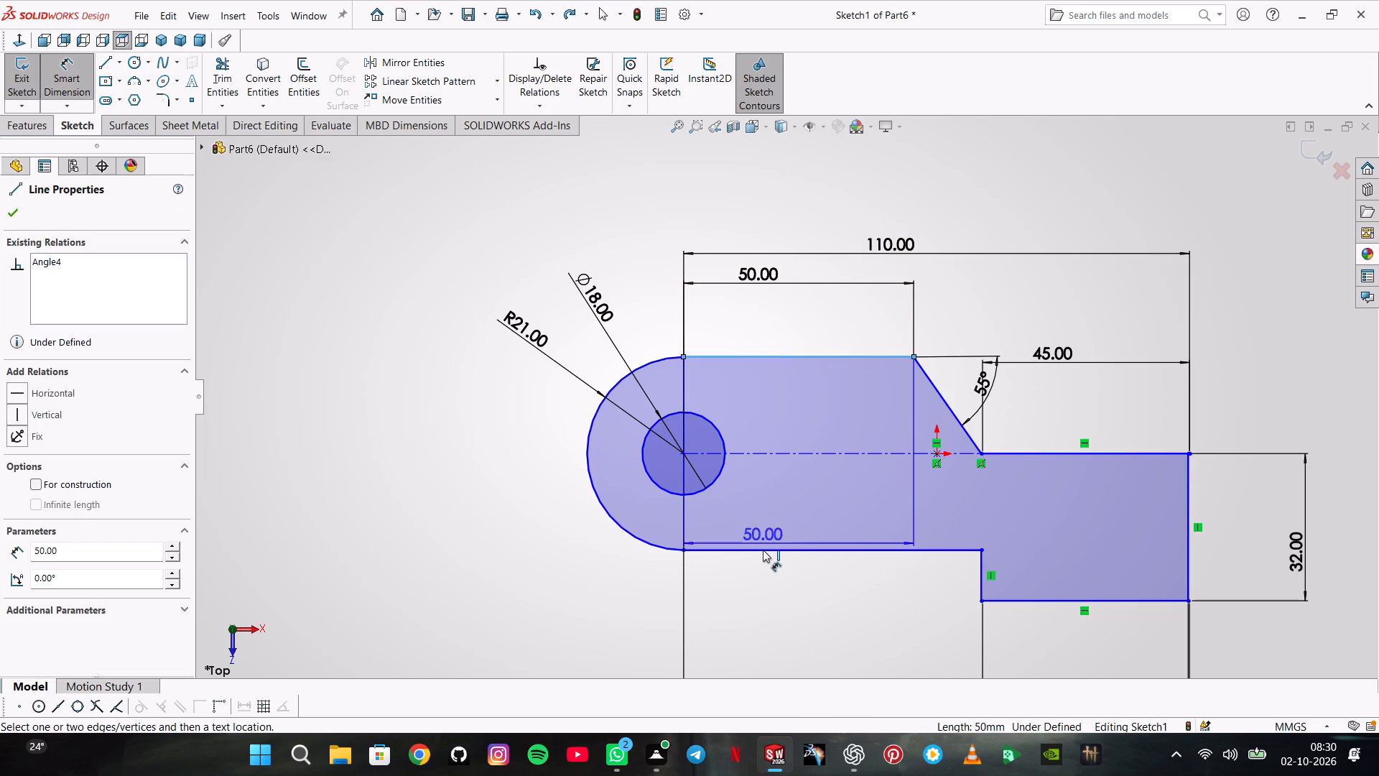
left_click(763, 550)
left_click(244, 415)
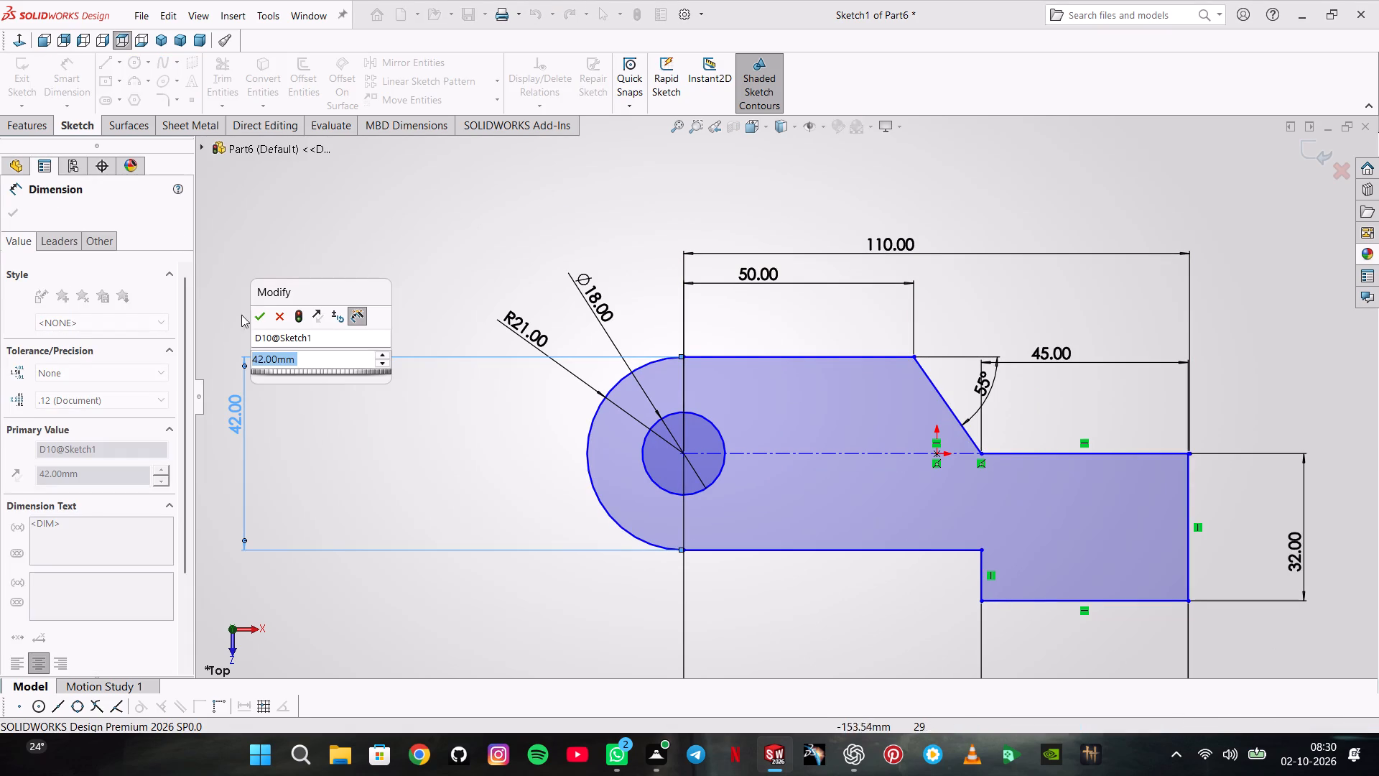
left_click(257, 314)
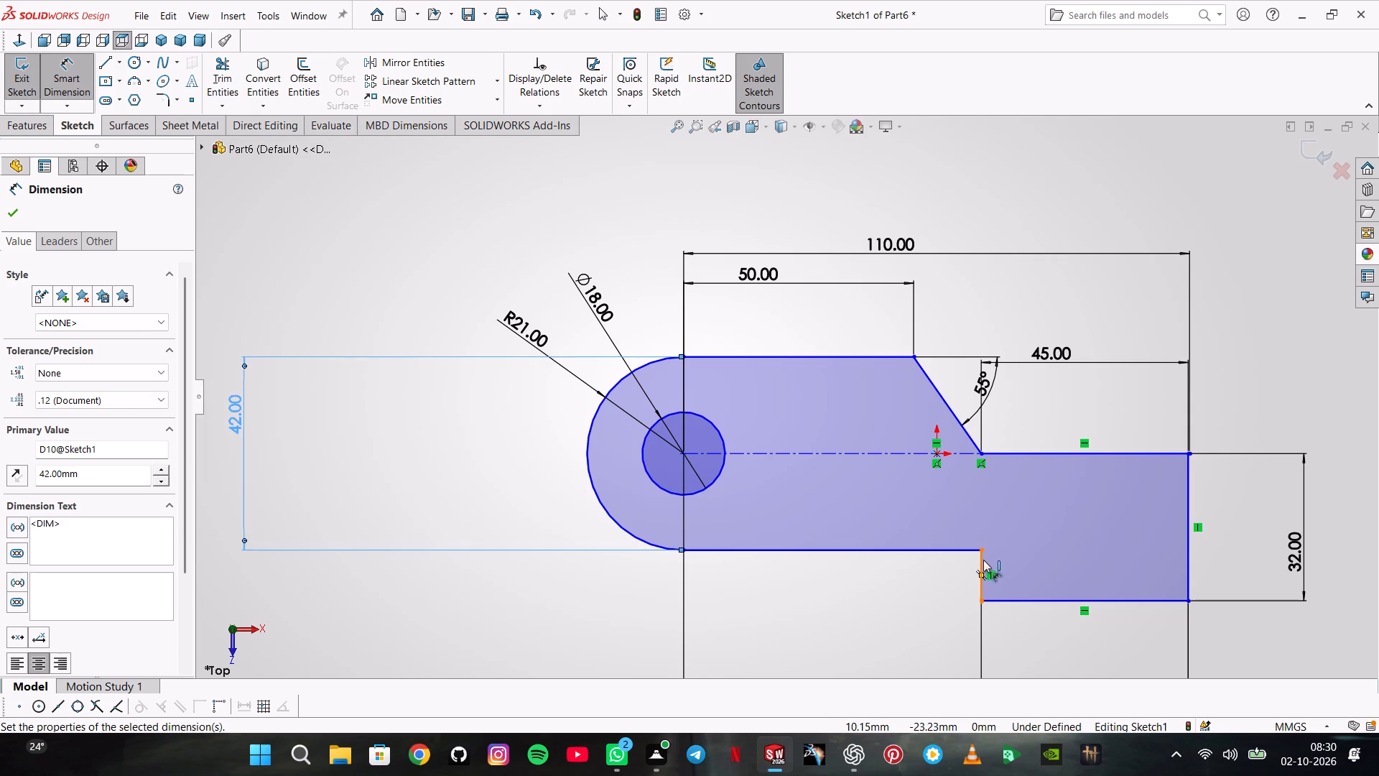
Add a 10 mm sketch fillet at the inner corner where the arm's lower edge meets the short vertical step.
scroll(985, 558, "up", 1)
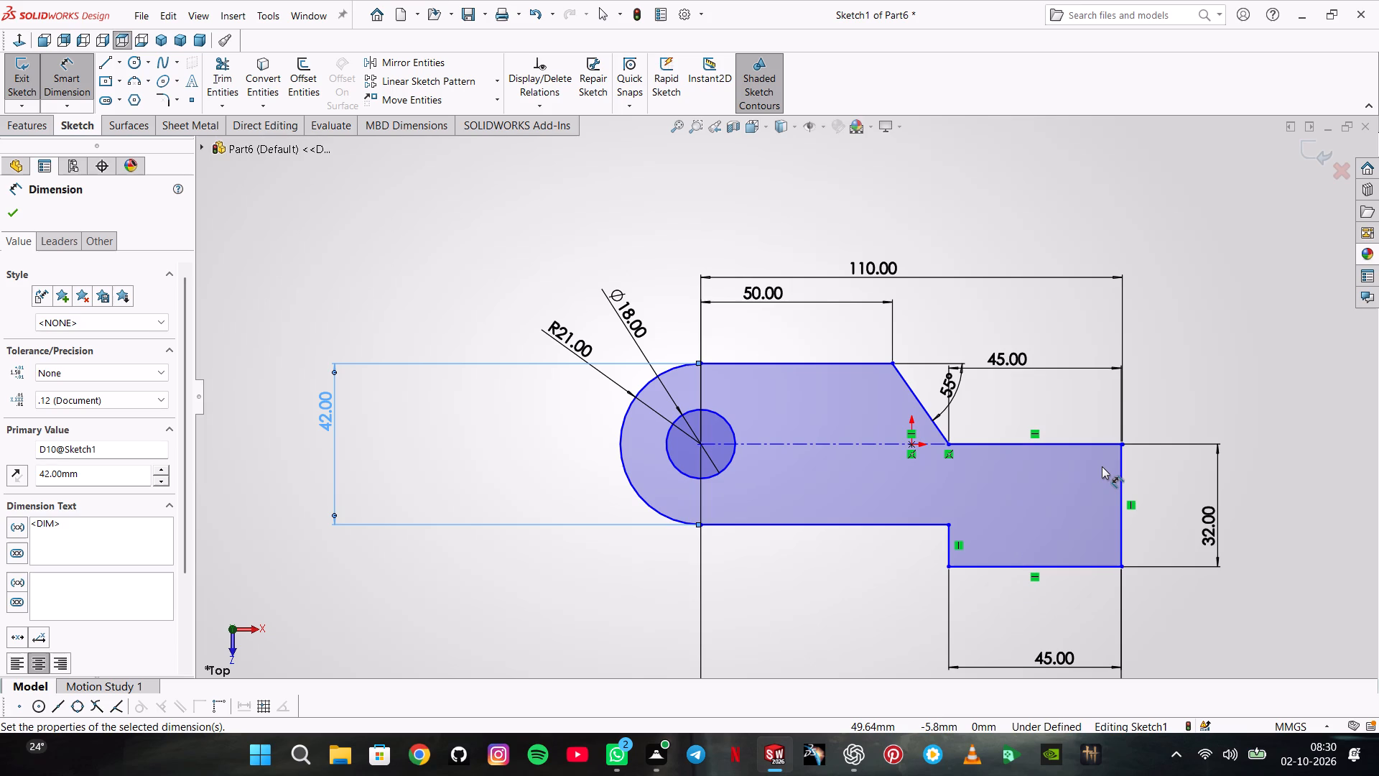
left_click(154, 96)
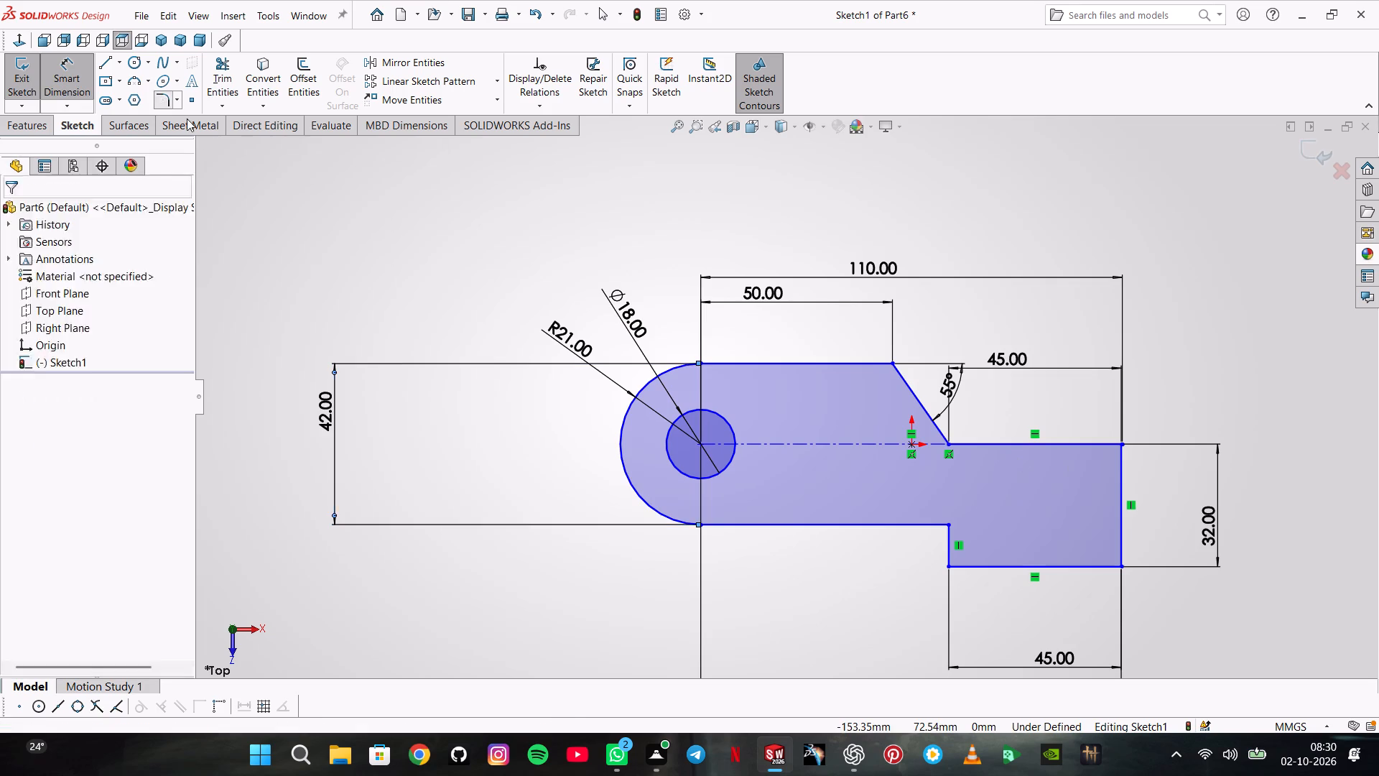
left_click(946, 524)
left_click(10, 217)
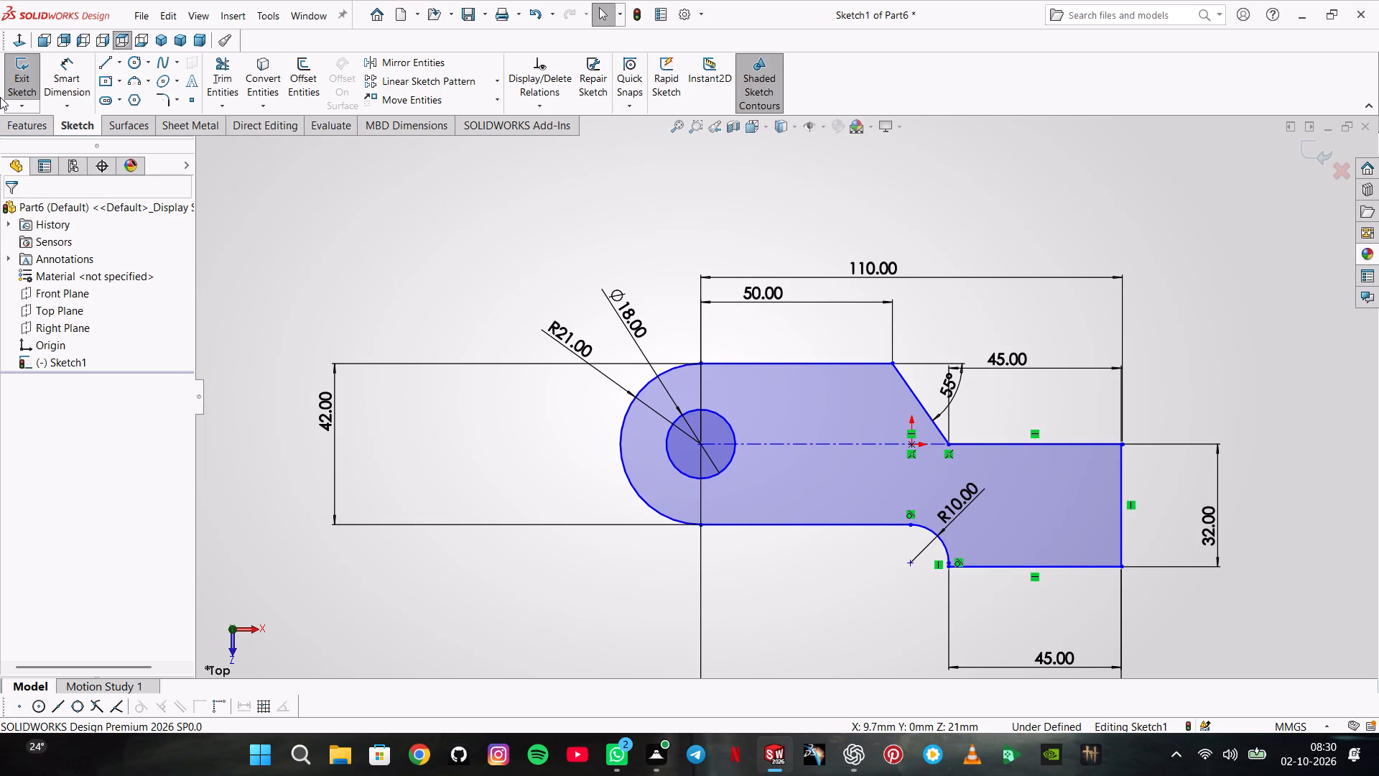
Extrude the profile as a boss to a depth of 41 mm using Mid Plane.
left_click(11, 124)
left_click(70, 85)
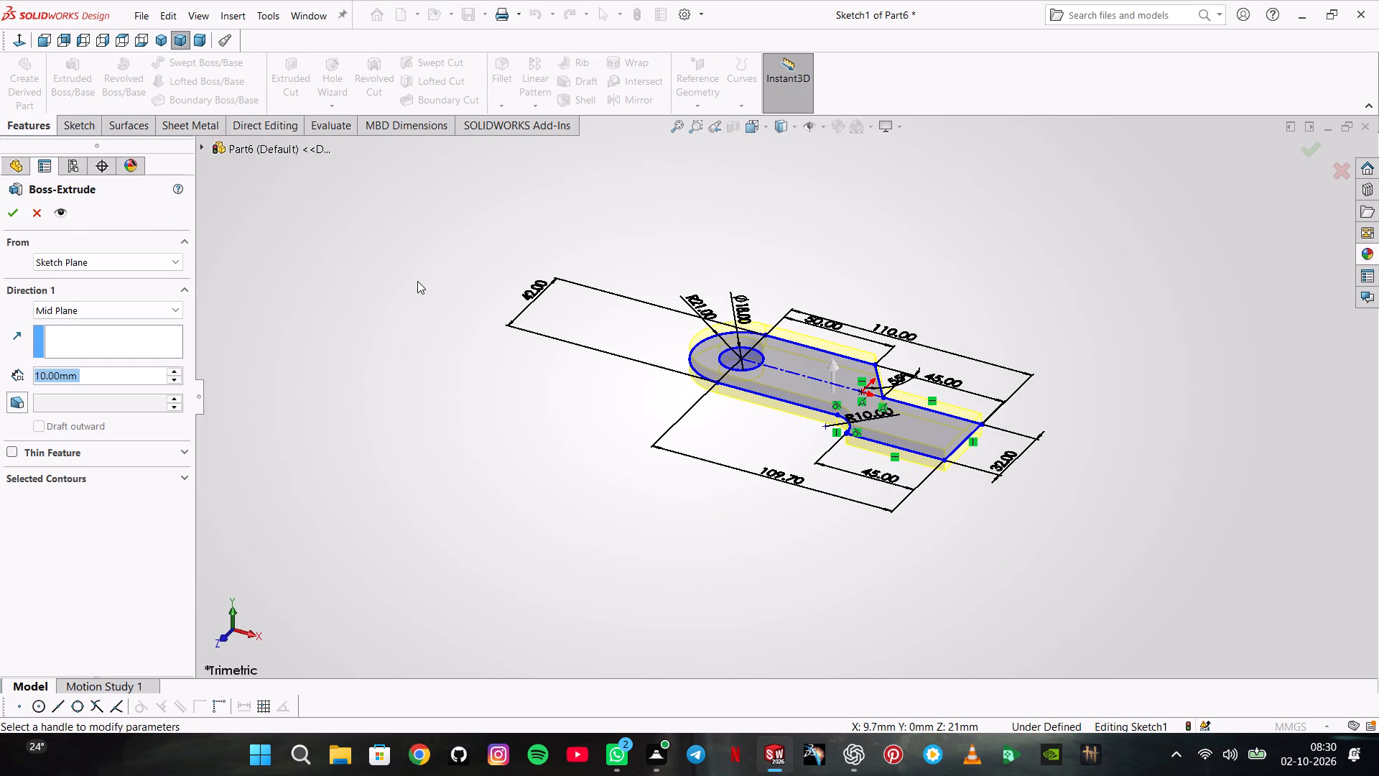
type("41")
key("Return")
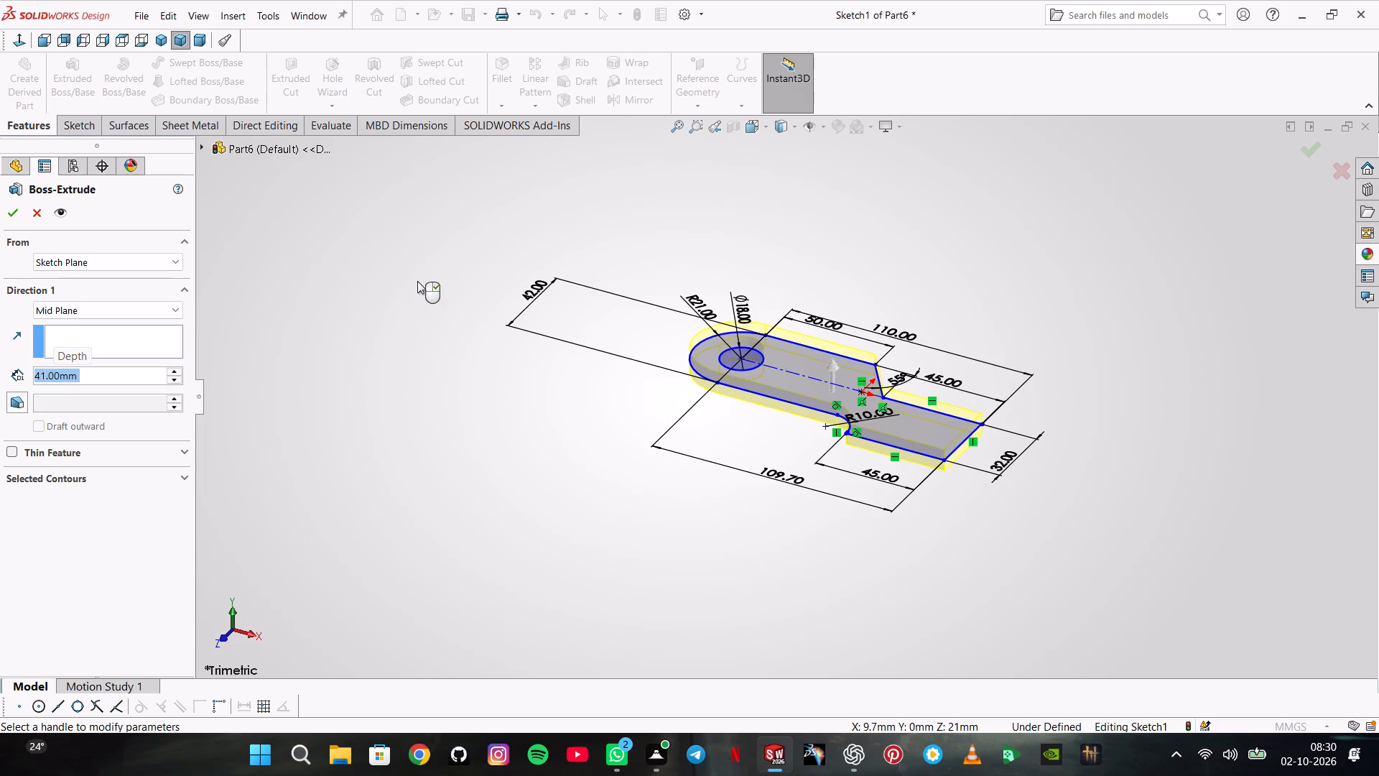
key("Return")
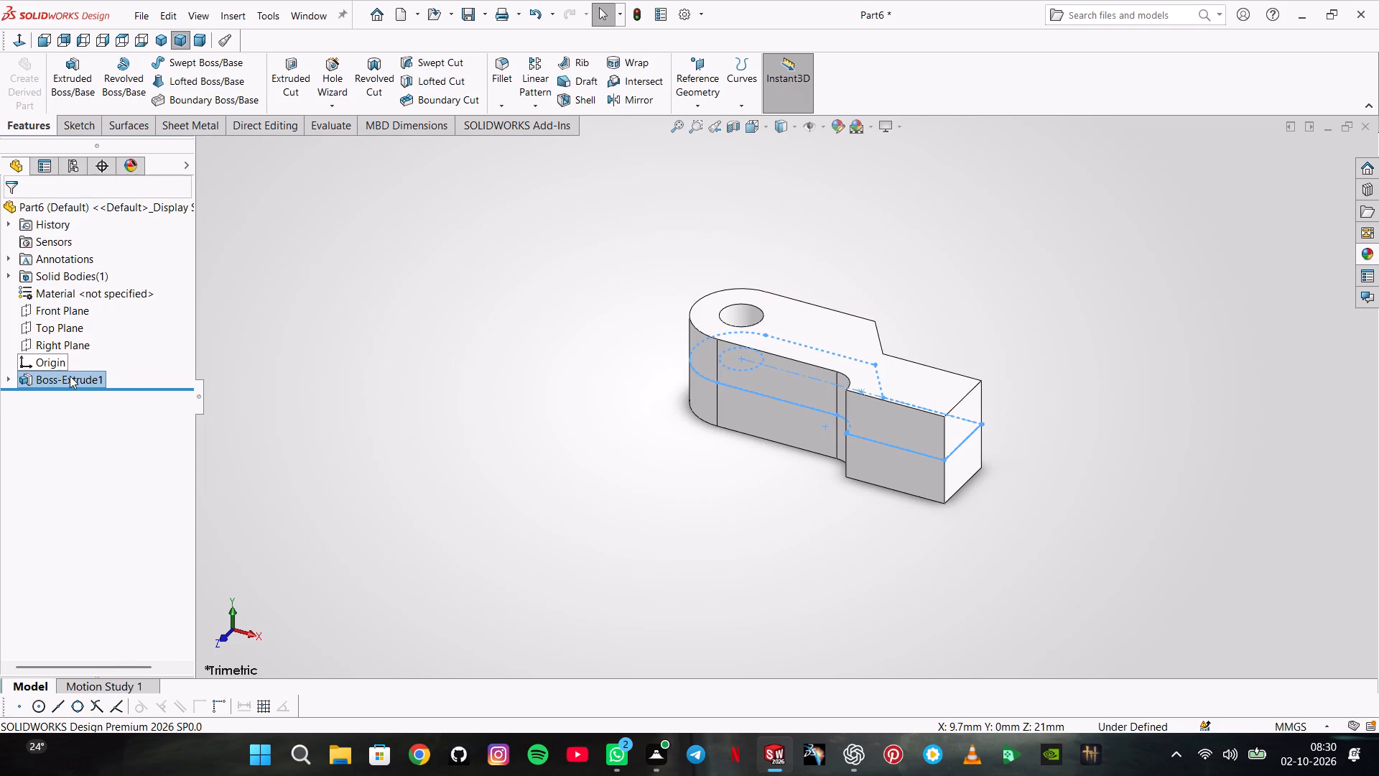
right_click(70, 376)
left_click(404, 227)
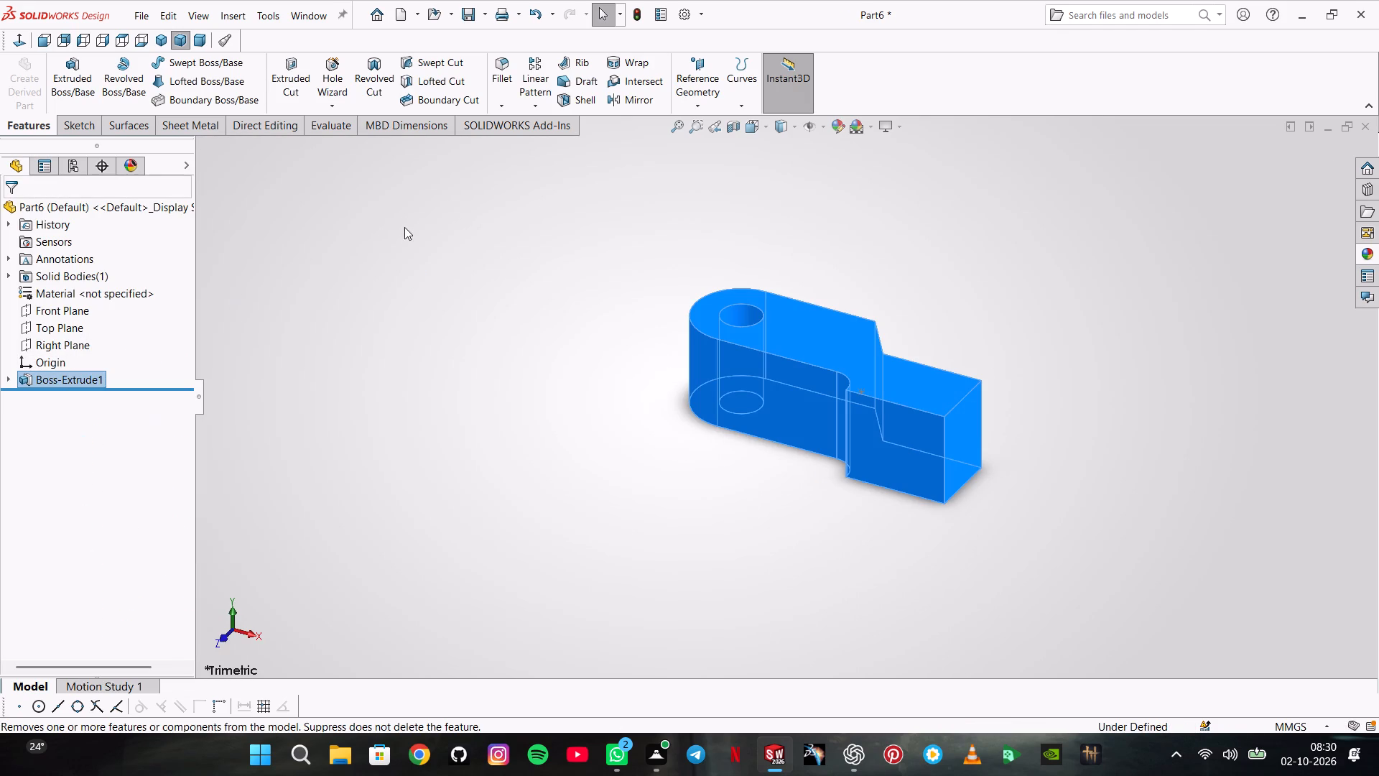
Start a new sketch on the flat underside face of the extruded body, around the hole.
middle_click_drag(851, 573, 896, 392)
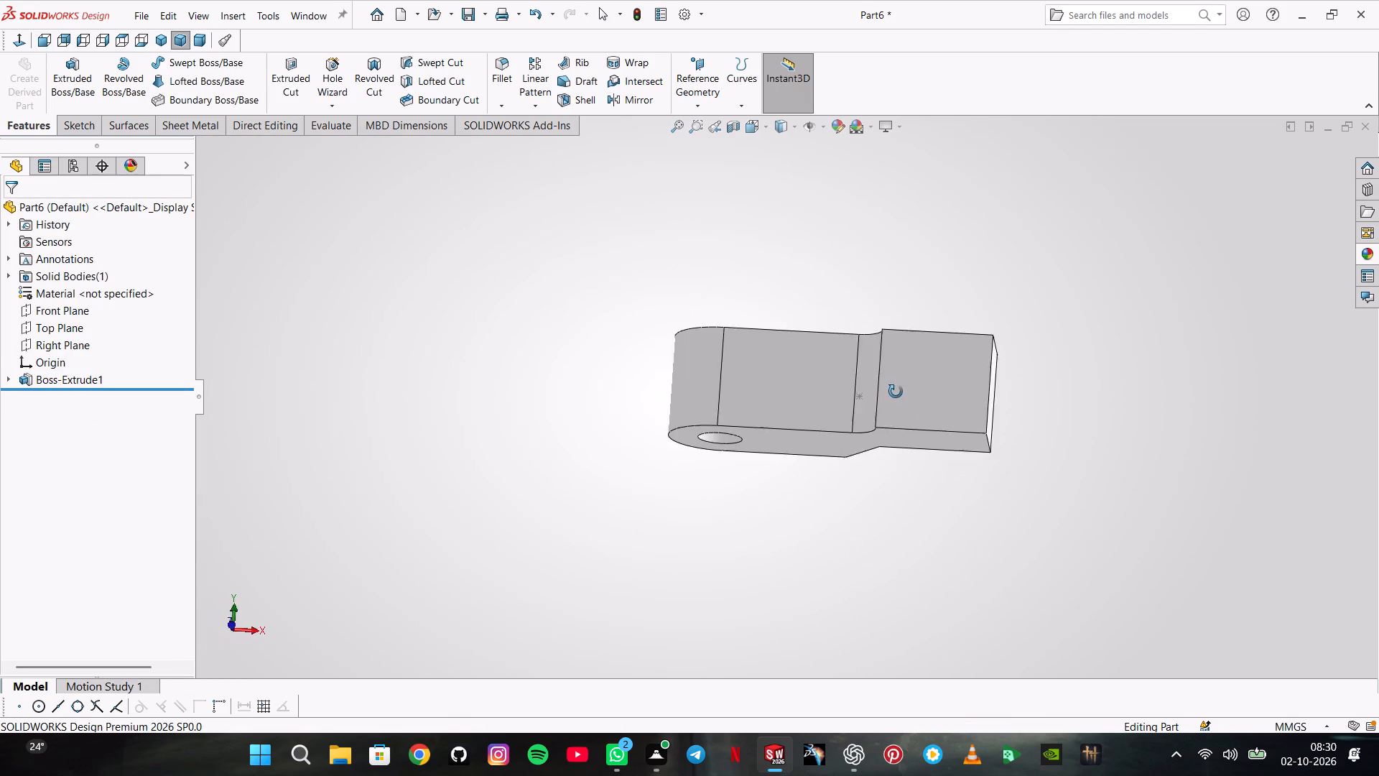
middle_click_drag(896, 392, 925, 244)
middle_click_drag(981, 407, 955, 365)
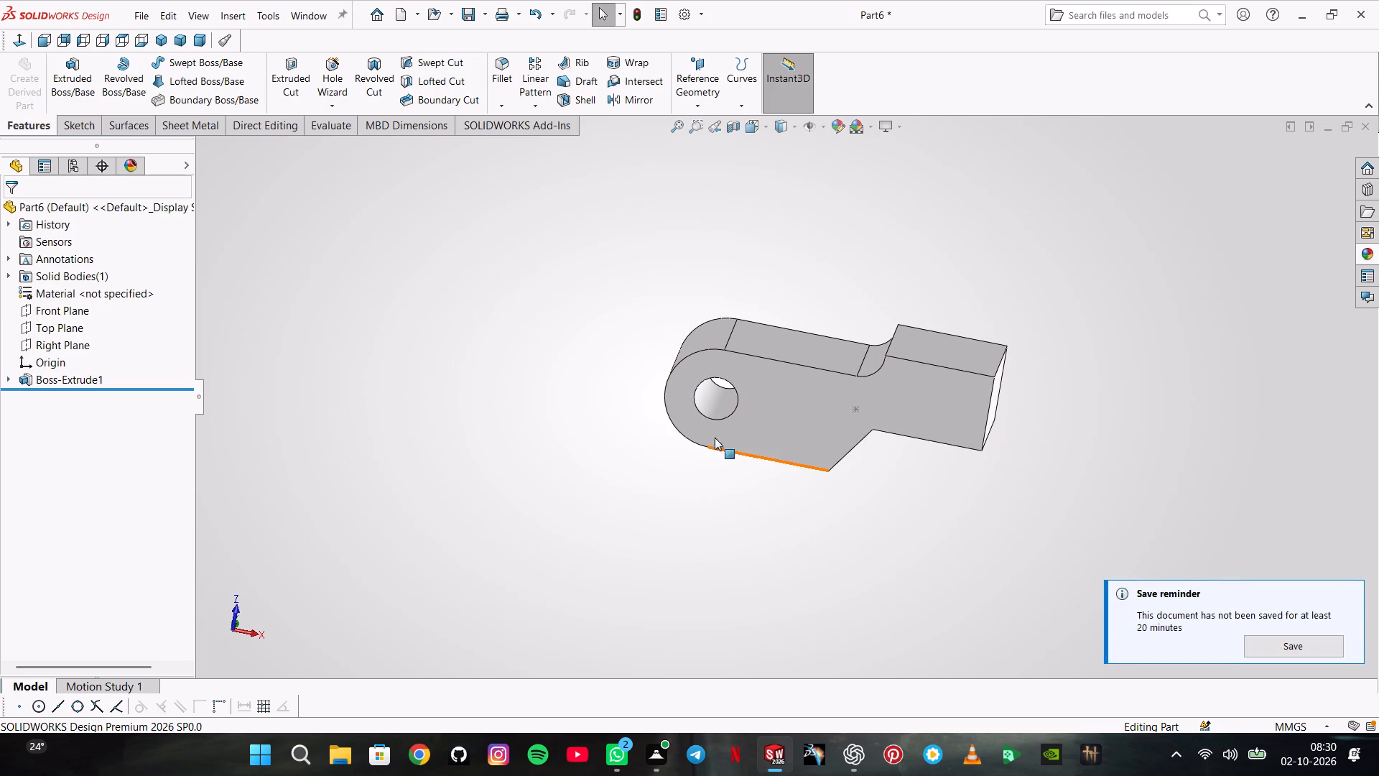
left_click(765, 392)
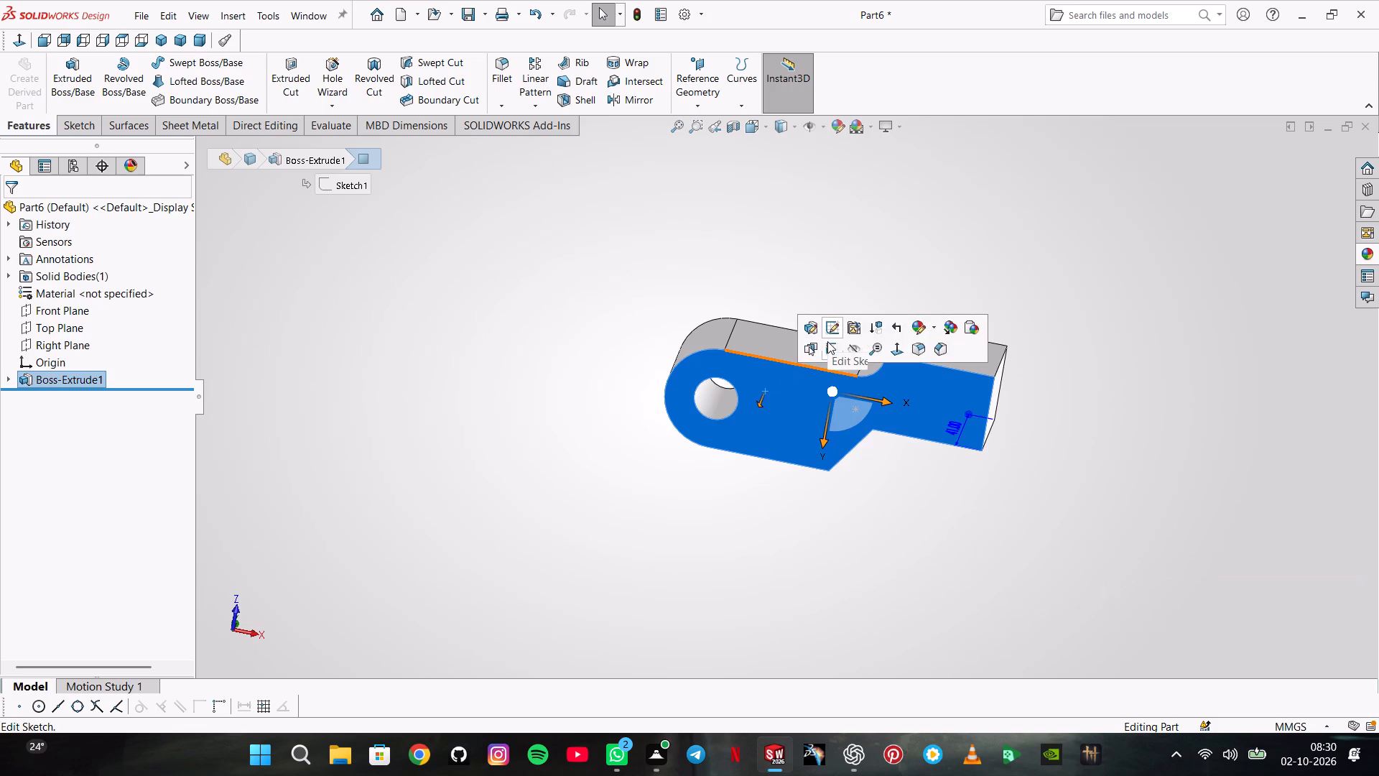
left_click(829, 345)
left_click(528, 305)
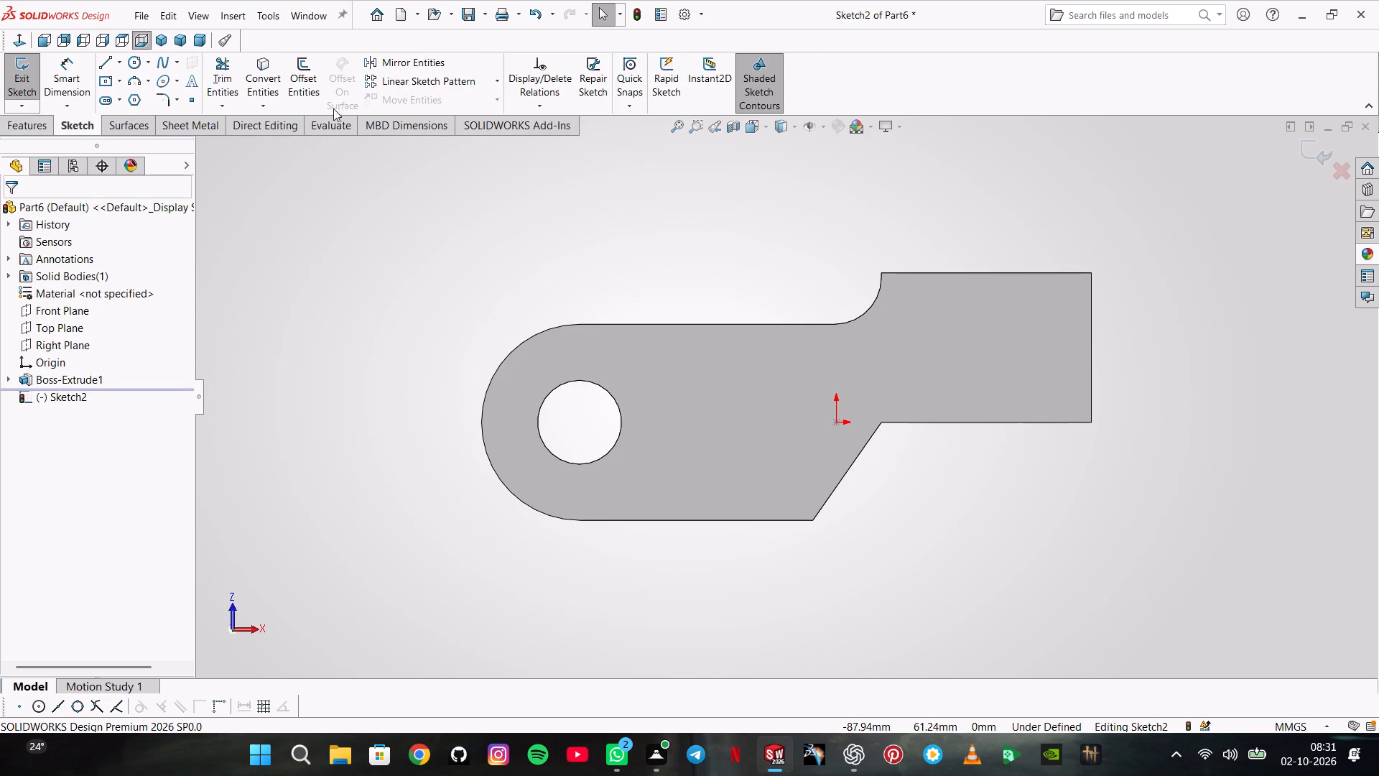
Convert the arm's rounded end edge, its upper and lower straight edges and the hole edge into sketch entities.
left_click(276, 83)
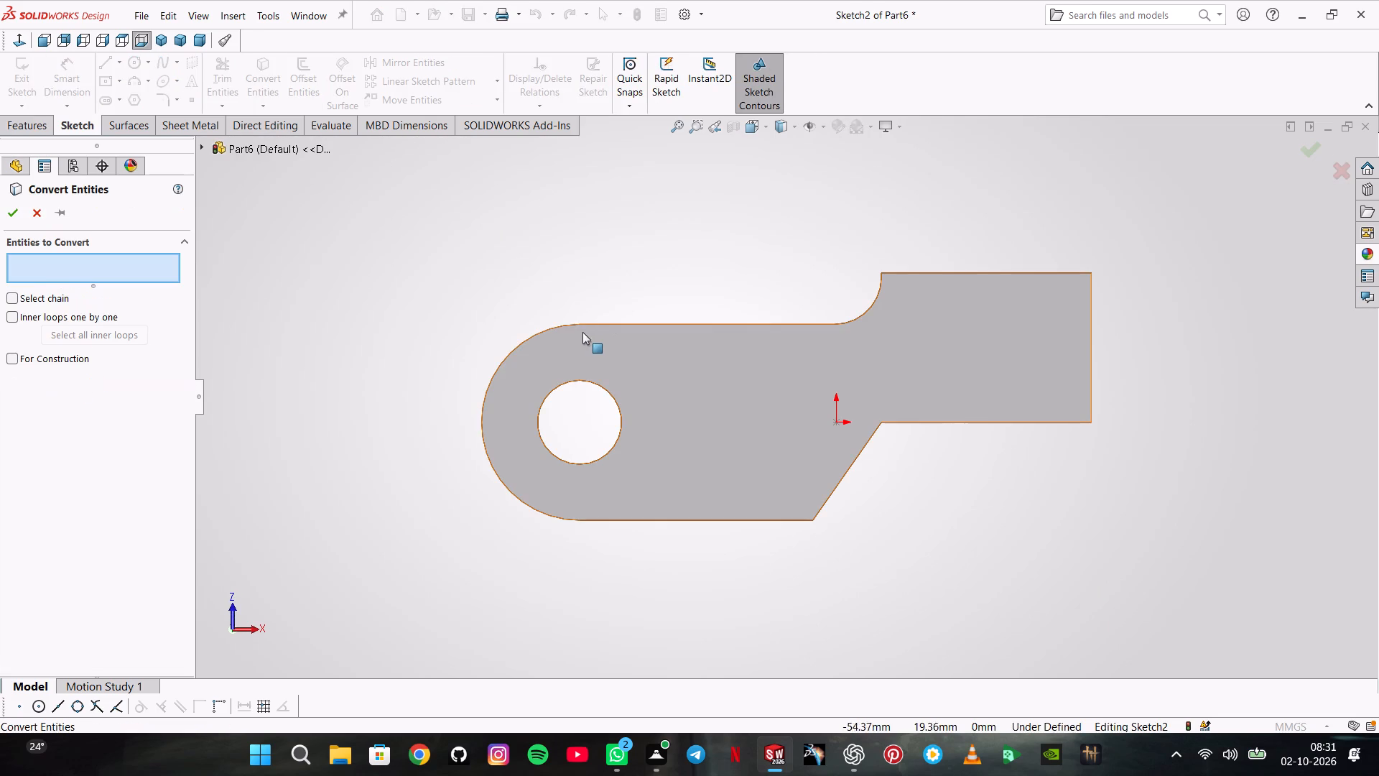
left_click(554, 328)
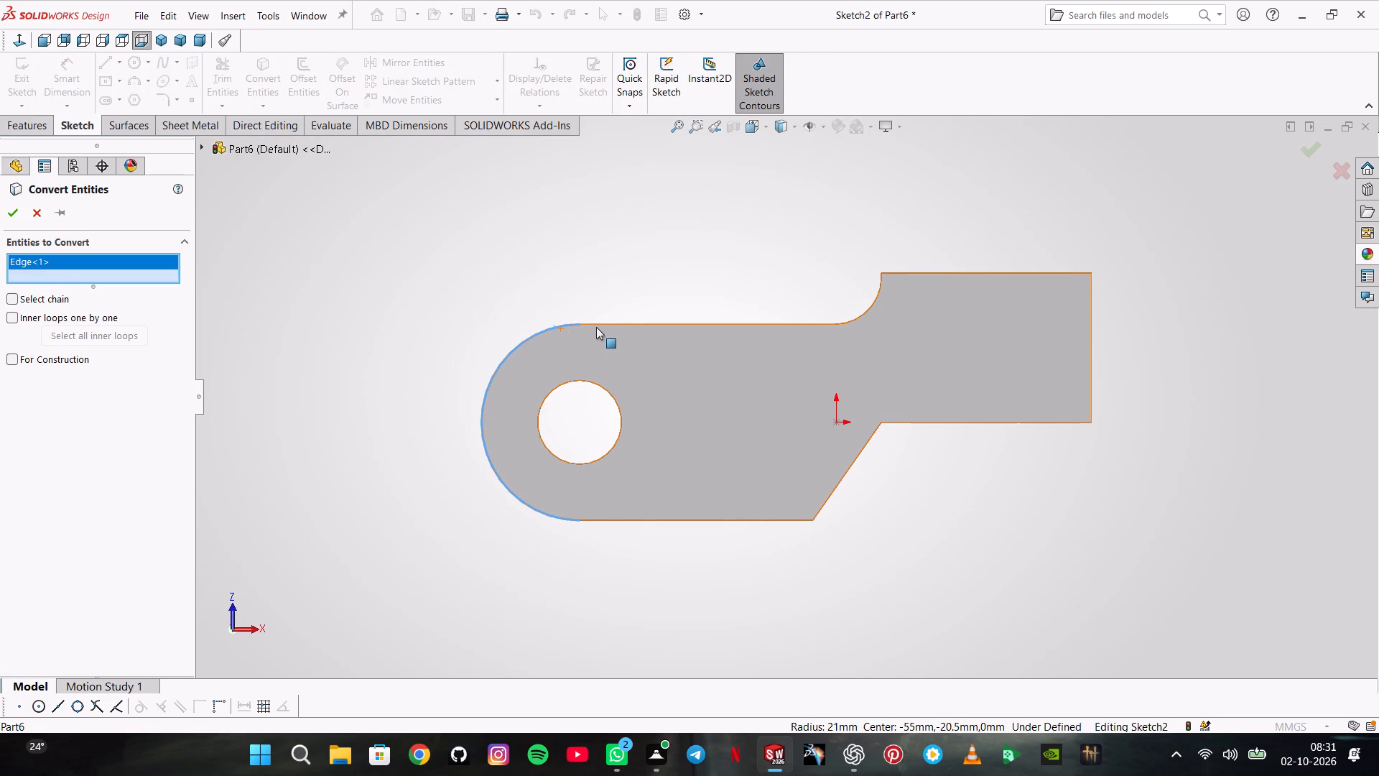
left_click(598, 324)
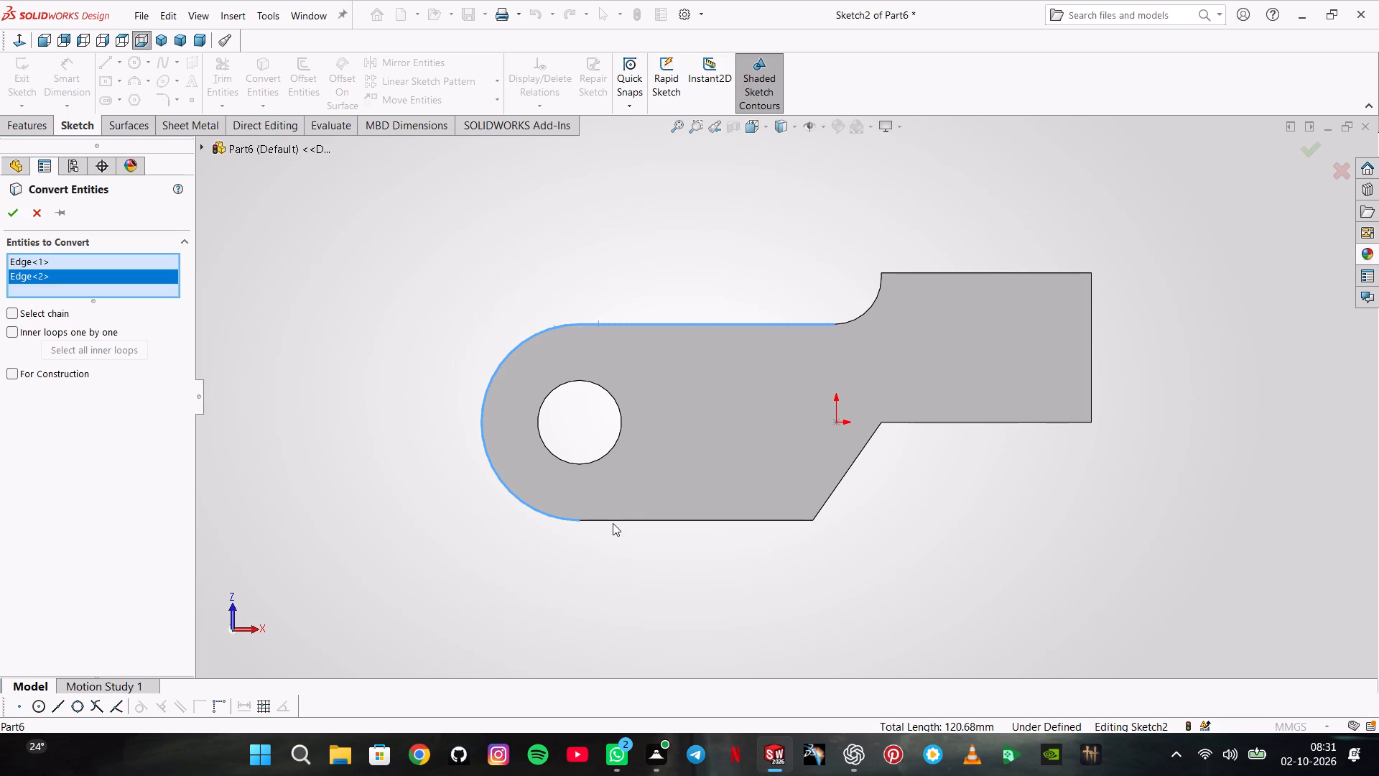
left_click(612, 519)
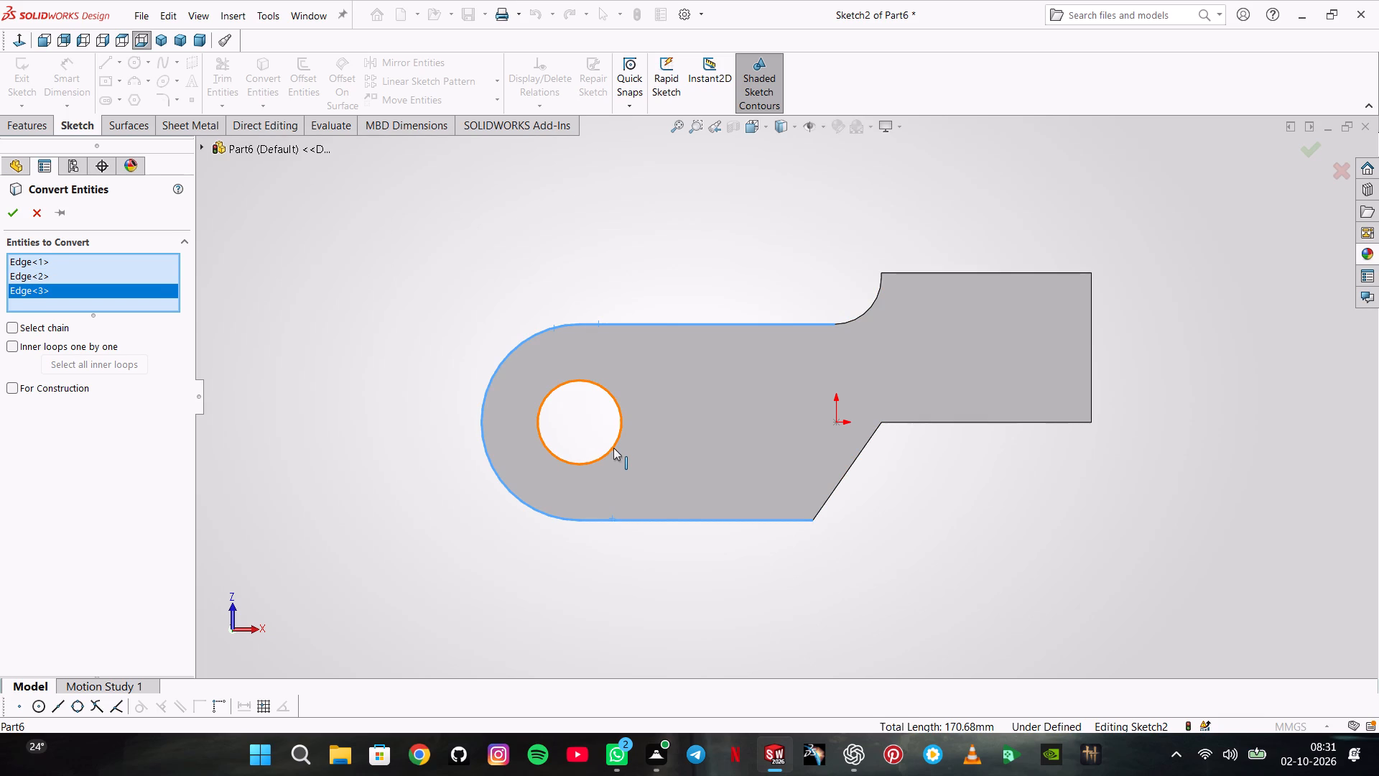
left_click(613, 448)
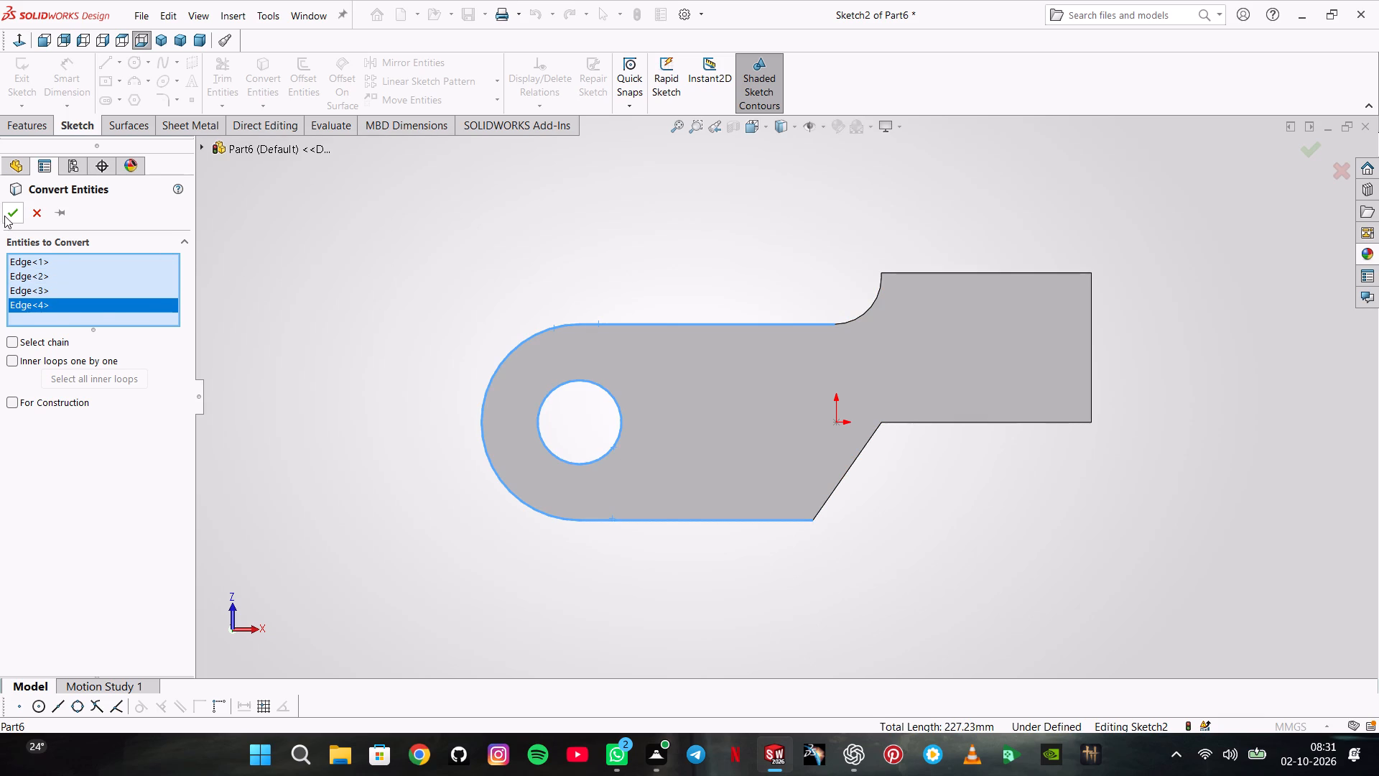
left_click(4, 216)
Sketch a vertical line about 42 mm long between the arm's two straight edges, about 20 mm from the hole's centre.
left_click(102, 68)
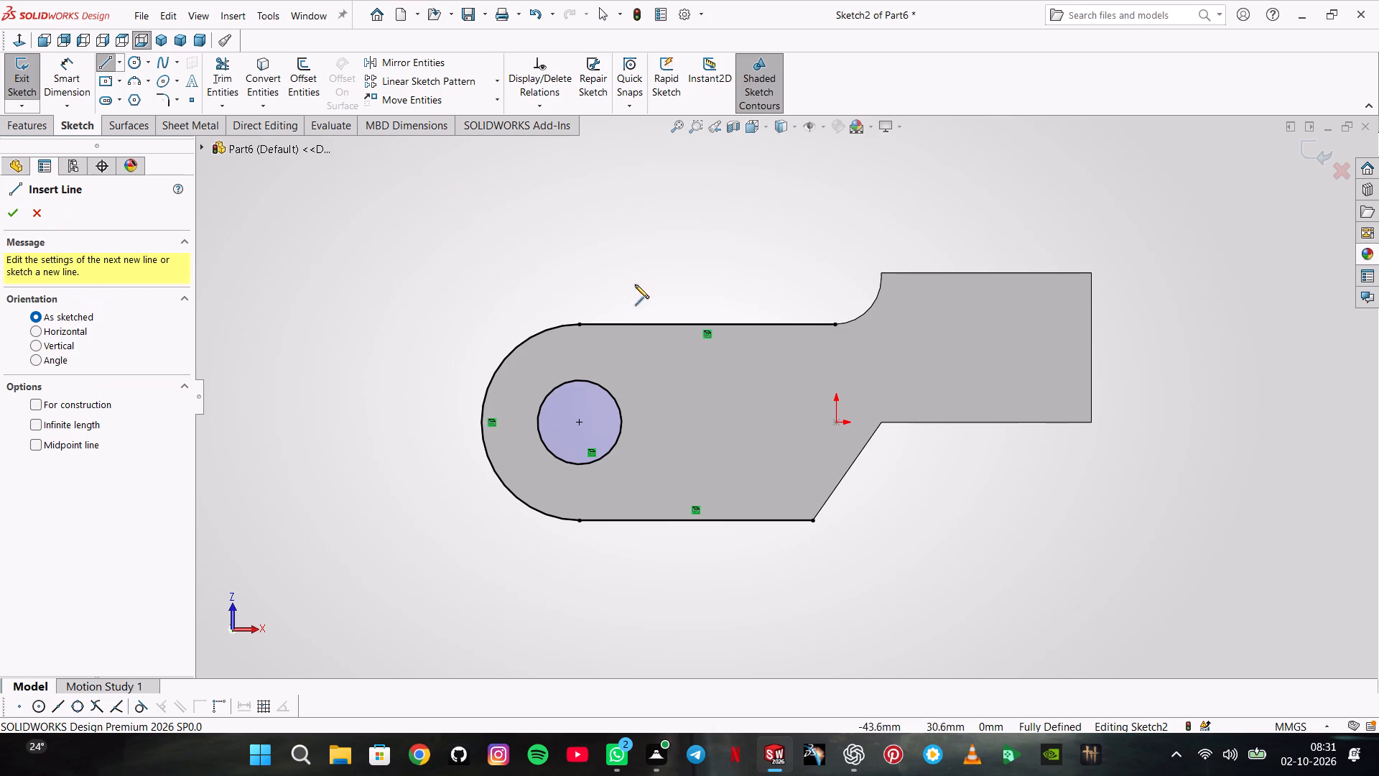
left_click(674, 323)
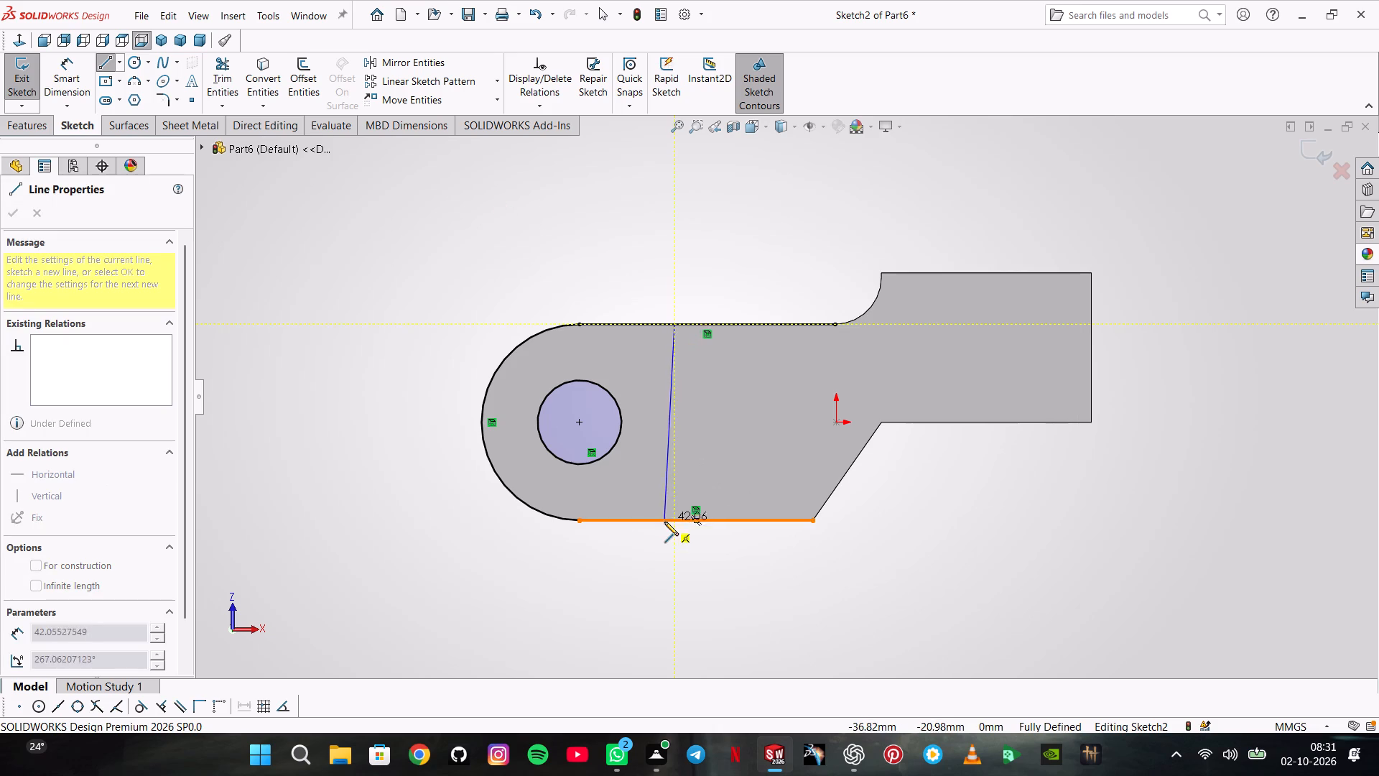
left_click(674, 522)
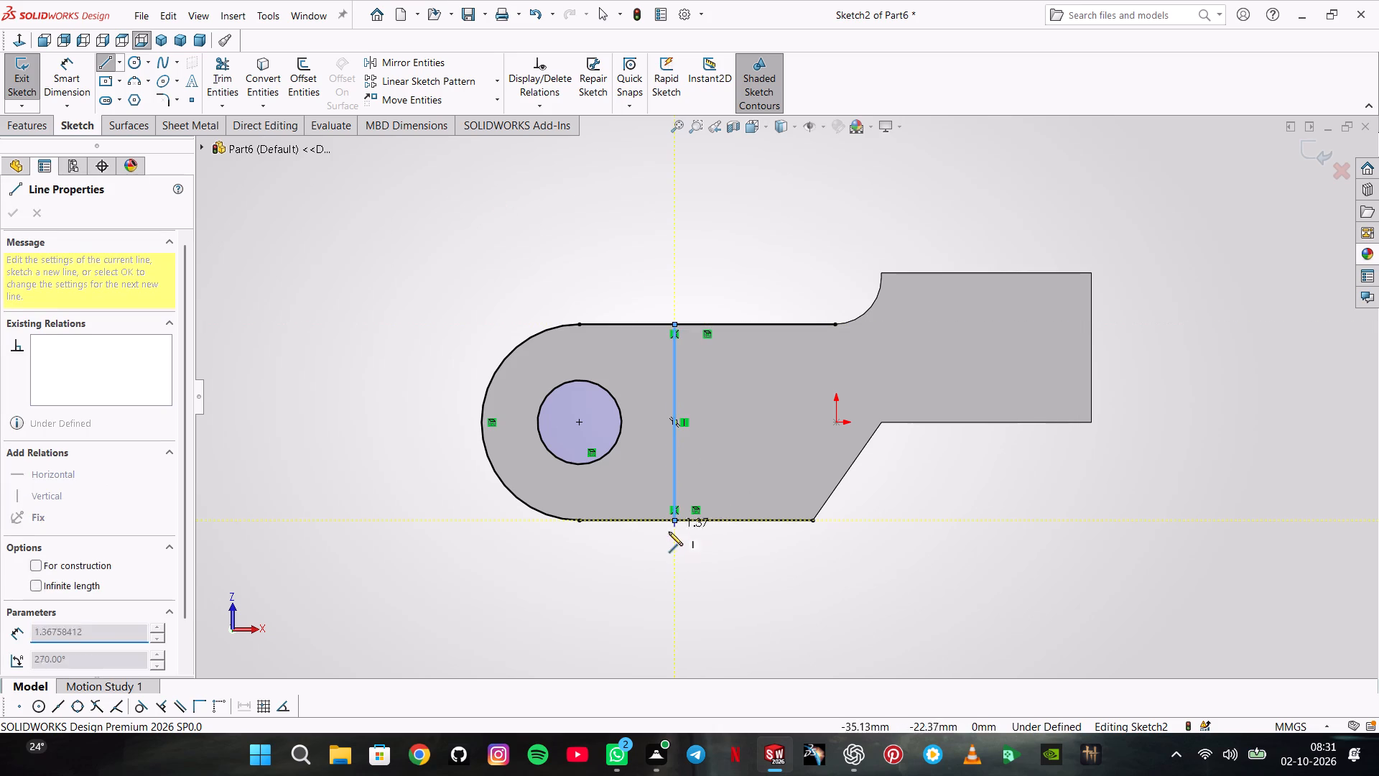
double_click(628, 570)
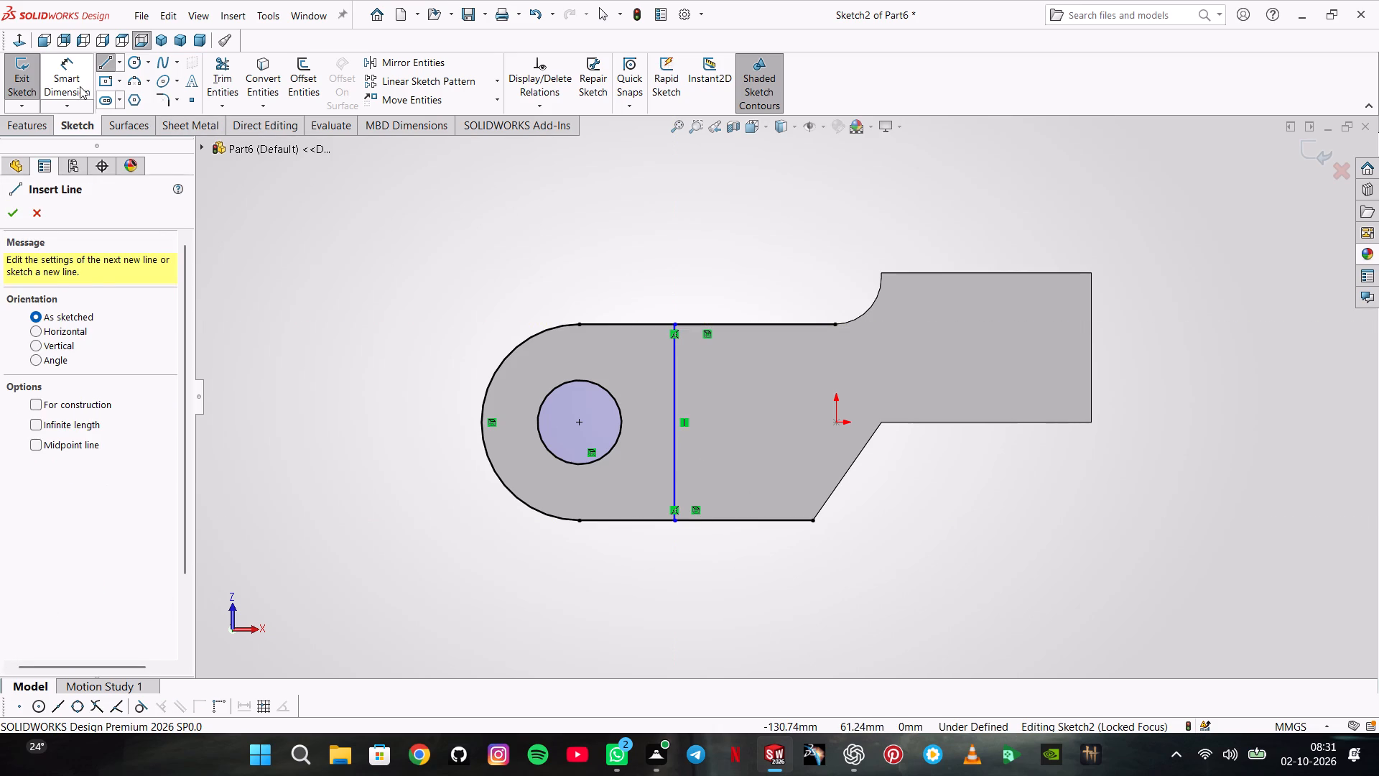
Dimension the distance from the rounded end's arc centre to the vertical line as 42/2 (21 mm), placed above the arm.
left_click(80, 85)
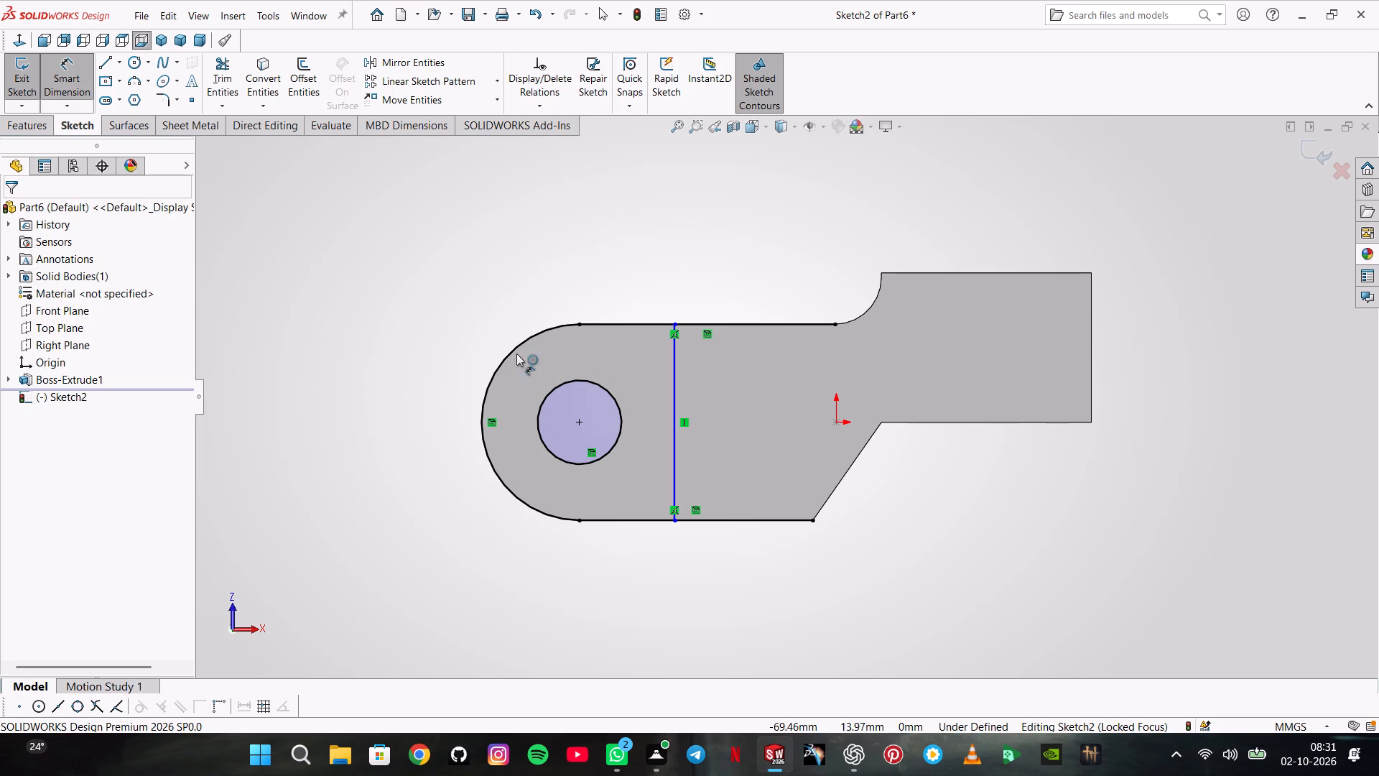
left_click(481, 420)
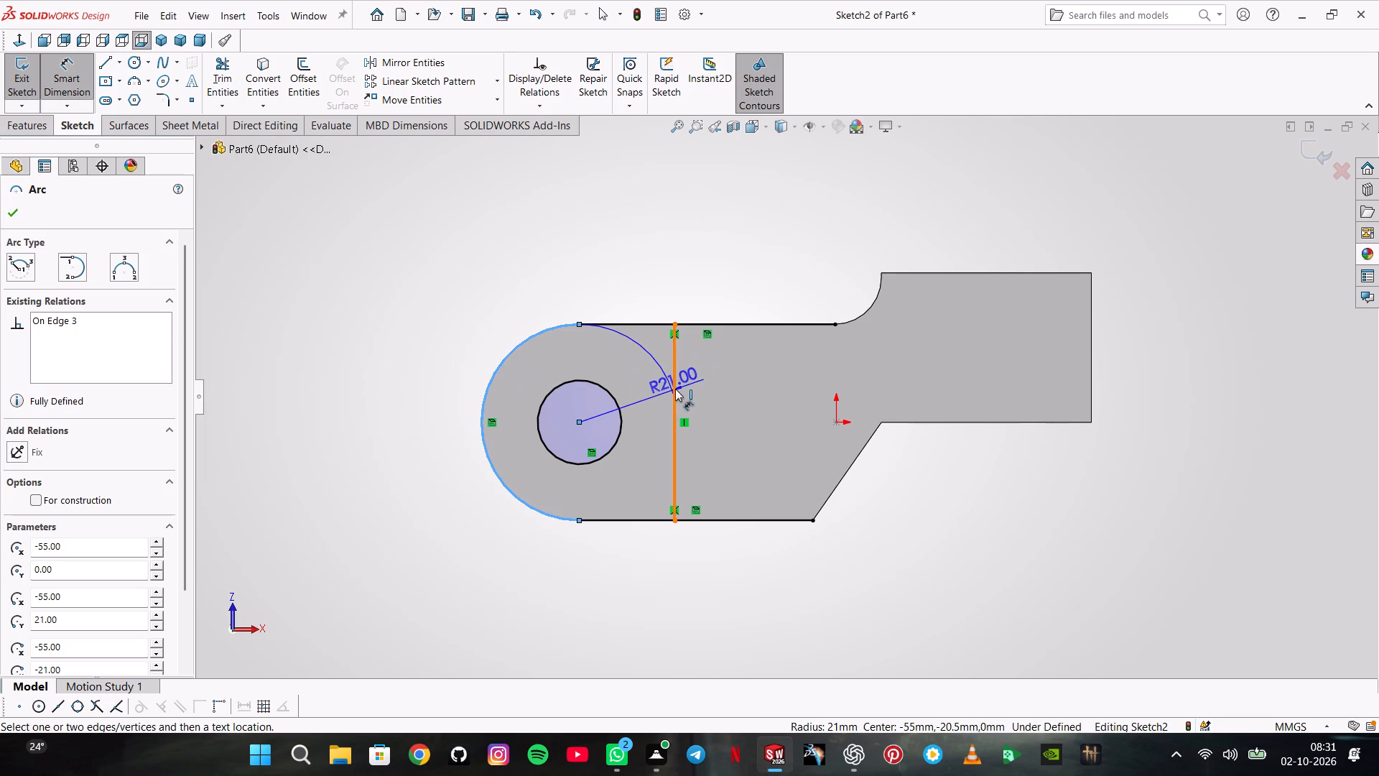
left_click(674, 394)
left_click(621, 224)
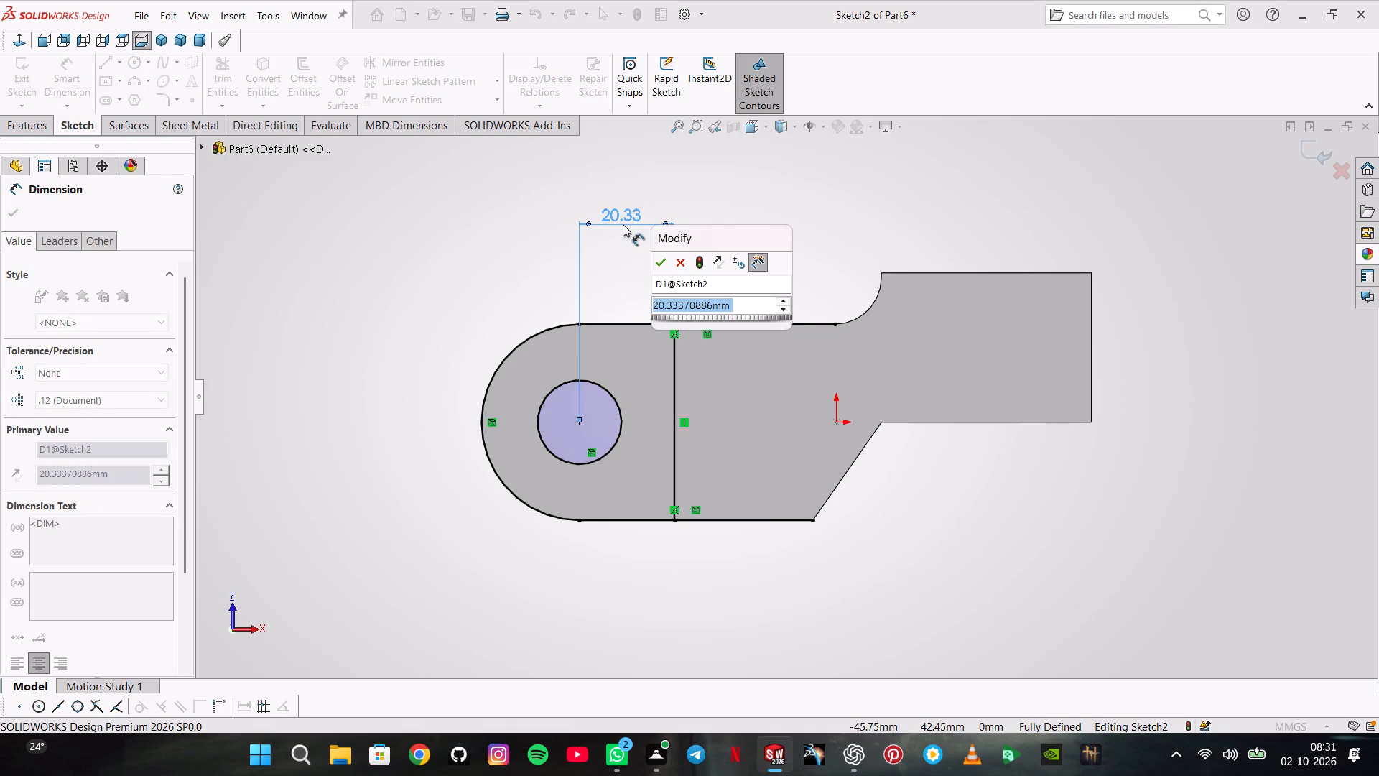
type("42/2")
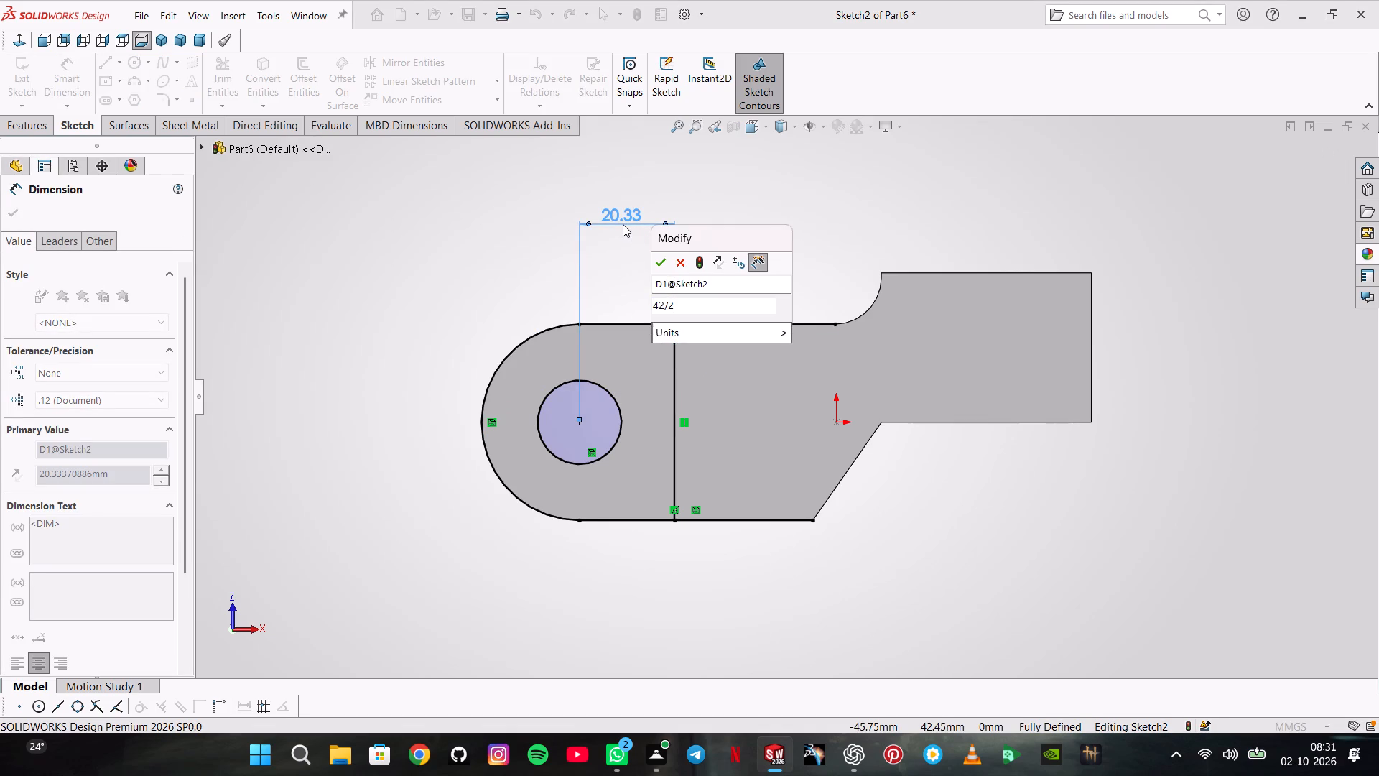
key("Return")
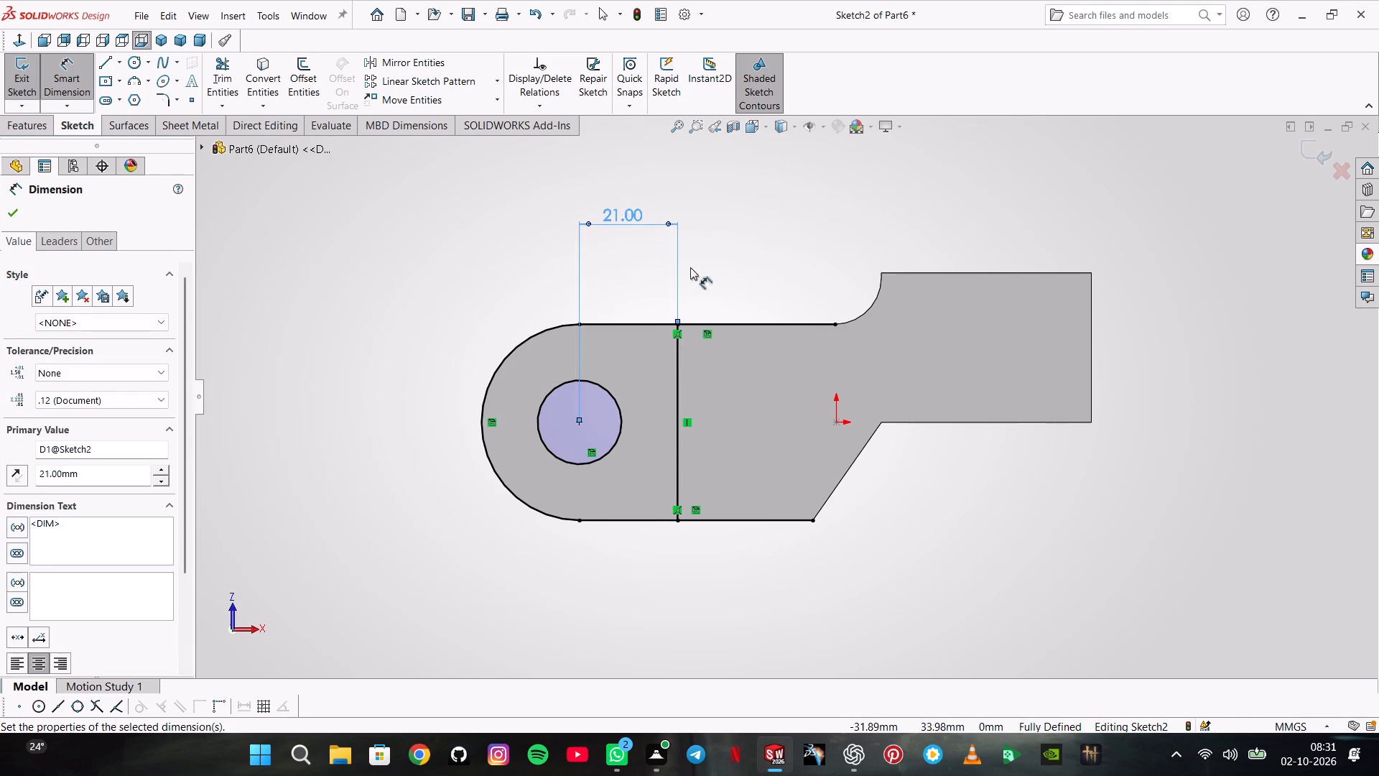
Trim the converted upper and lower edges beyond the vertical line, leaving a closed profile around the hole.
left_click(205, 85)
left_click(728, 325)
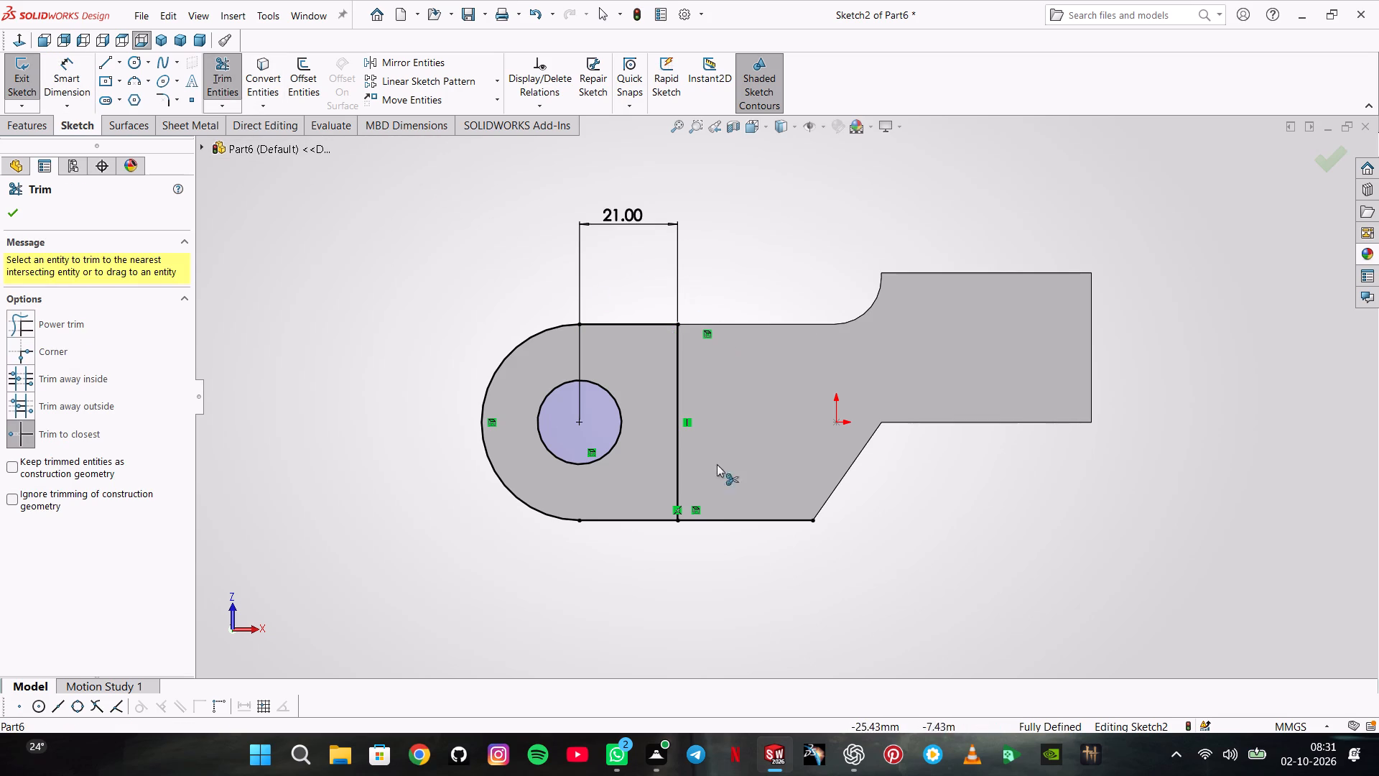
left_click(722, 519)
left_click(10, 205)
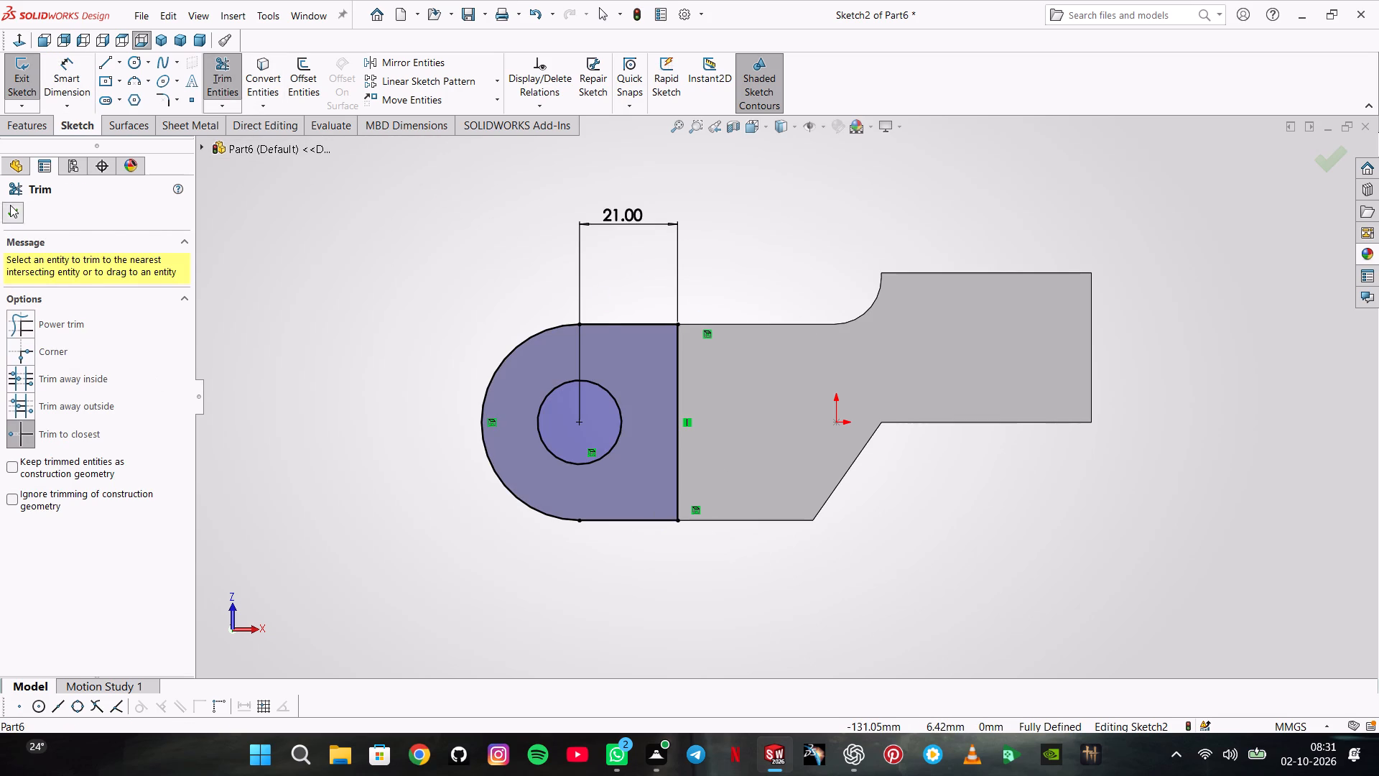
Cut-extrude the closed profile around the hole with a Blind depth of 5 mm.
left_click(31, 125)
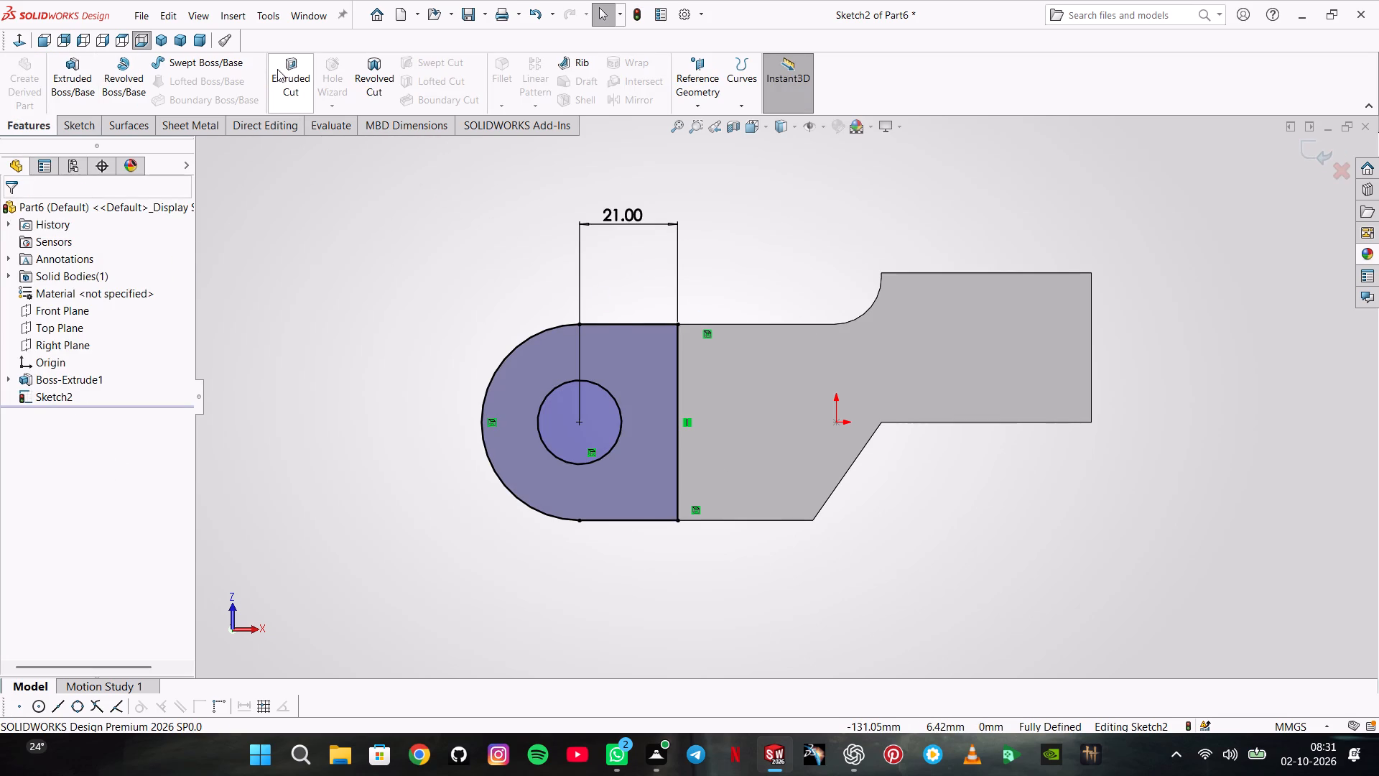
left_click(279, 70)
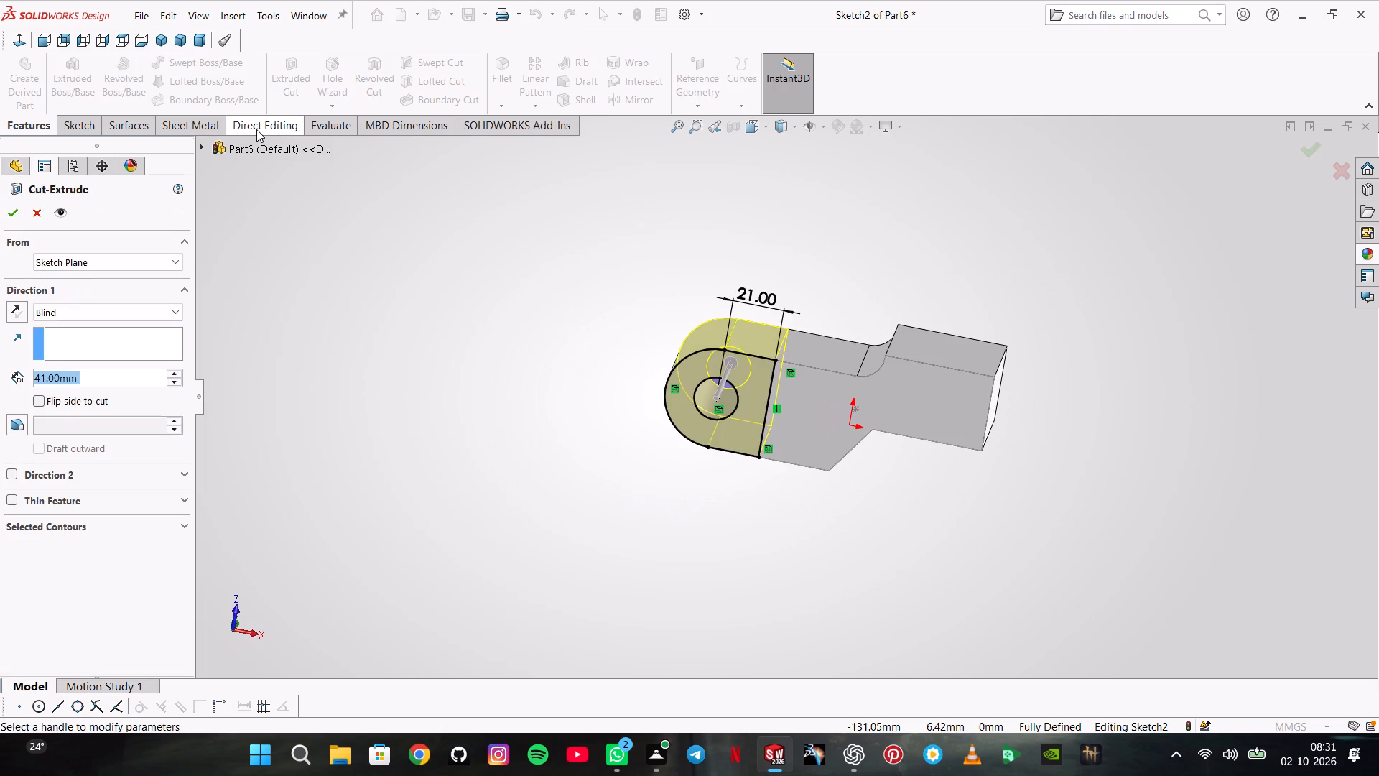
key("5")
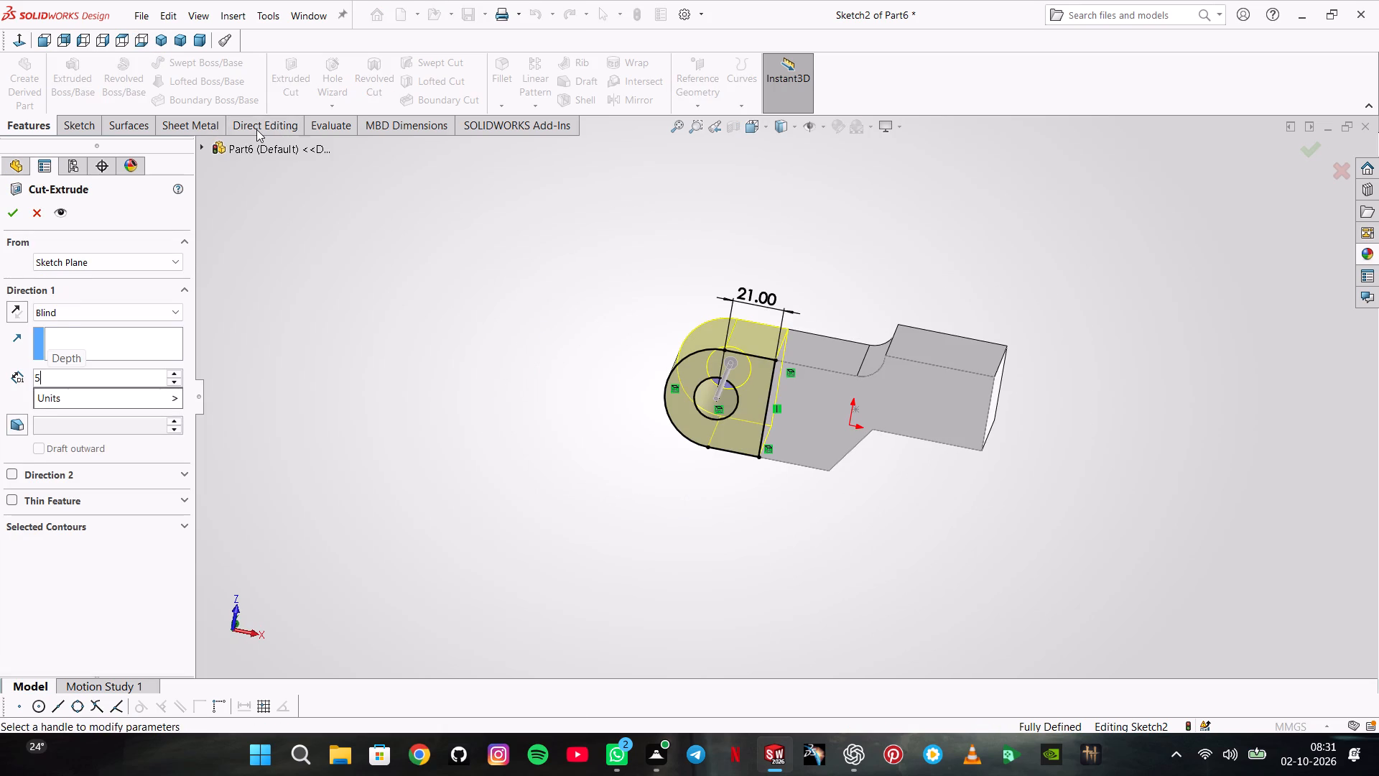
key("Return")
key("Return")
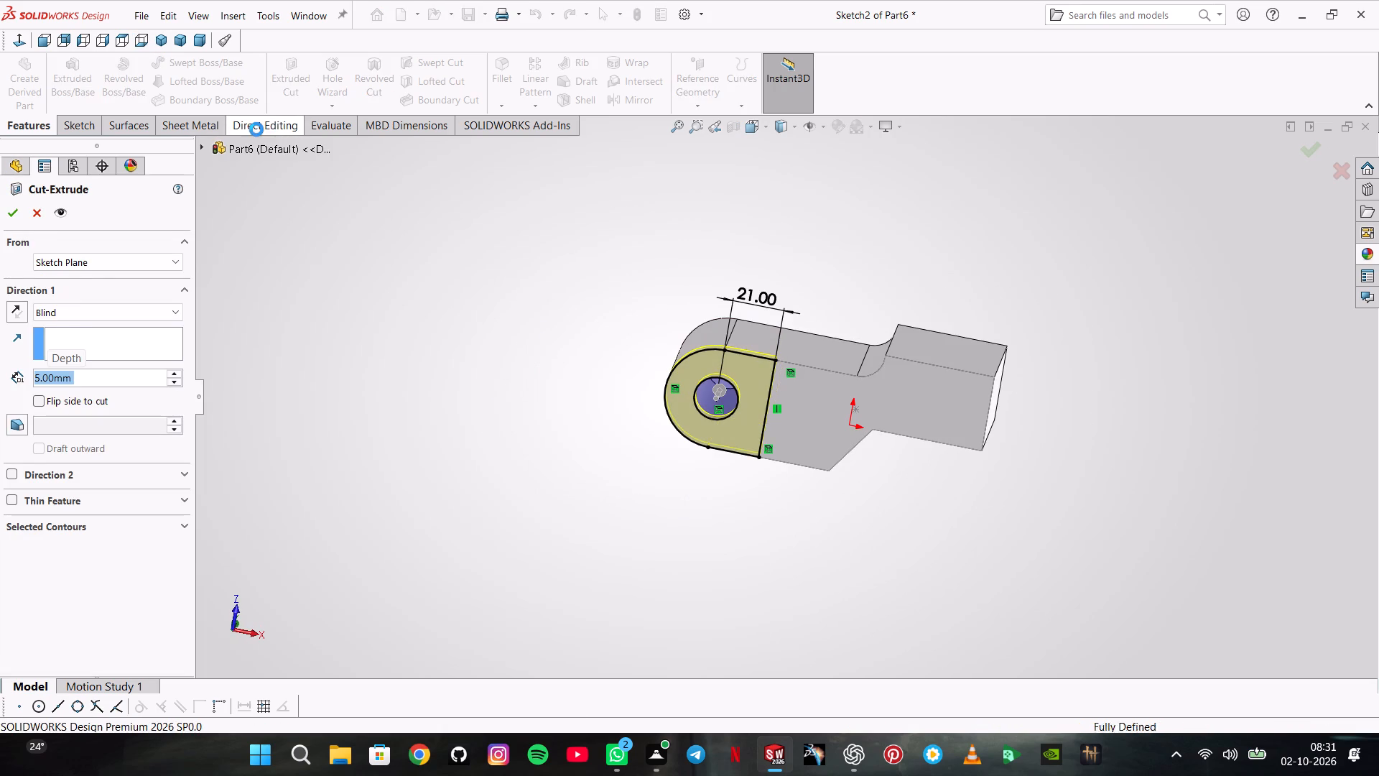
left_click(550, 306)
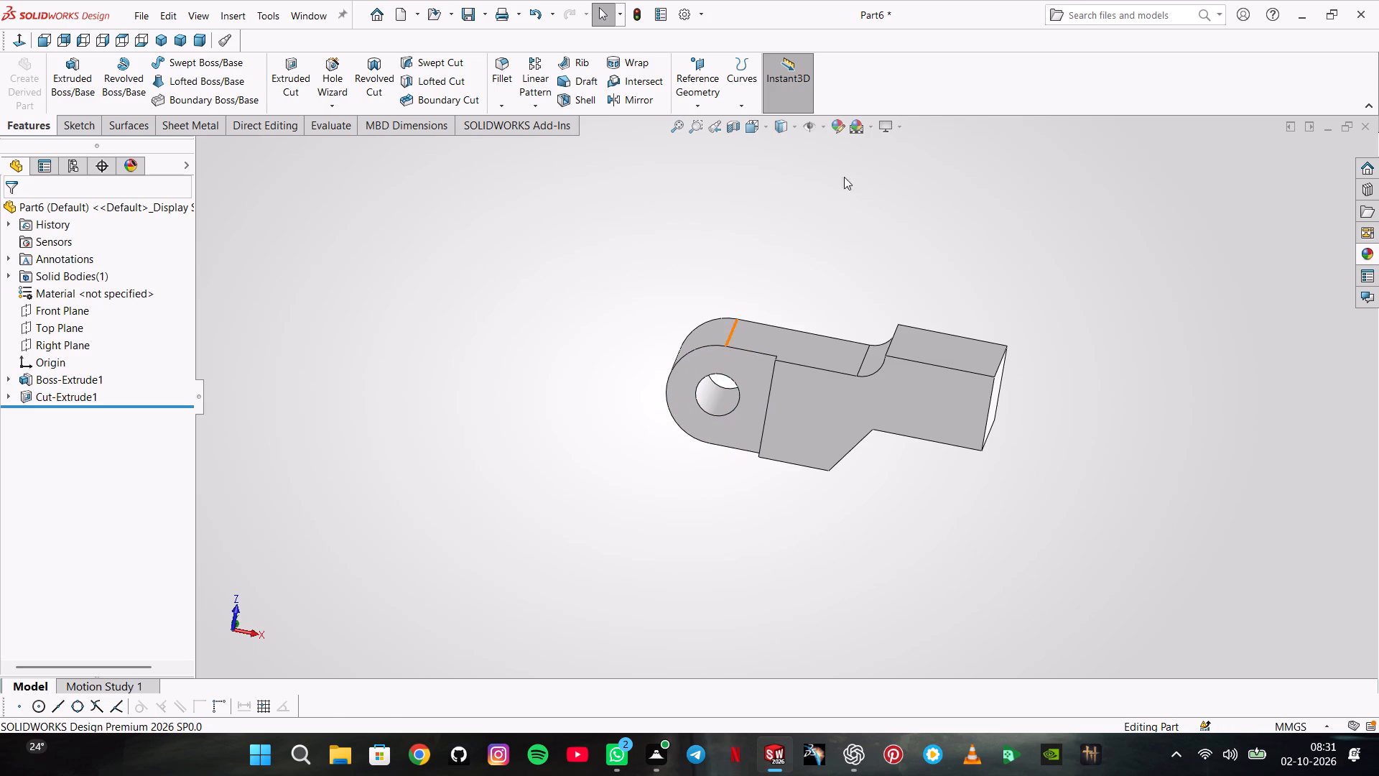
Apply the Warehouse scene to the model view.
left_click(874, 127)
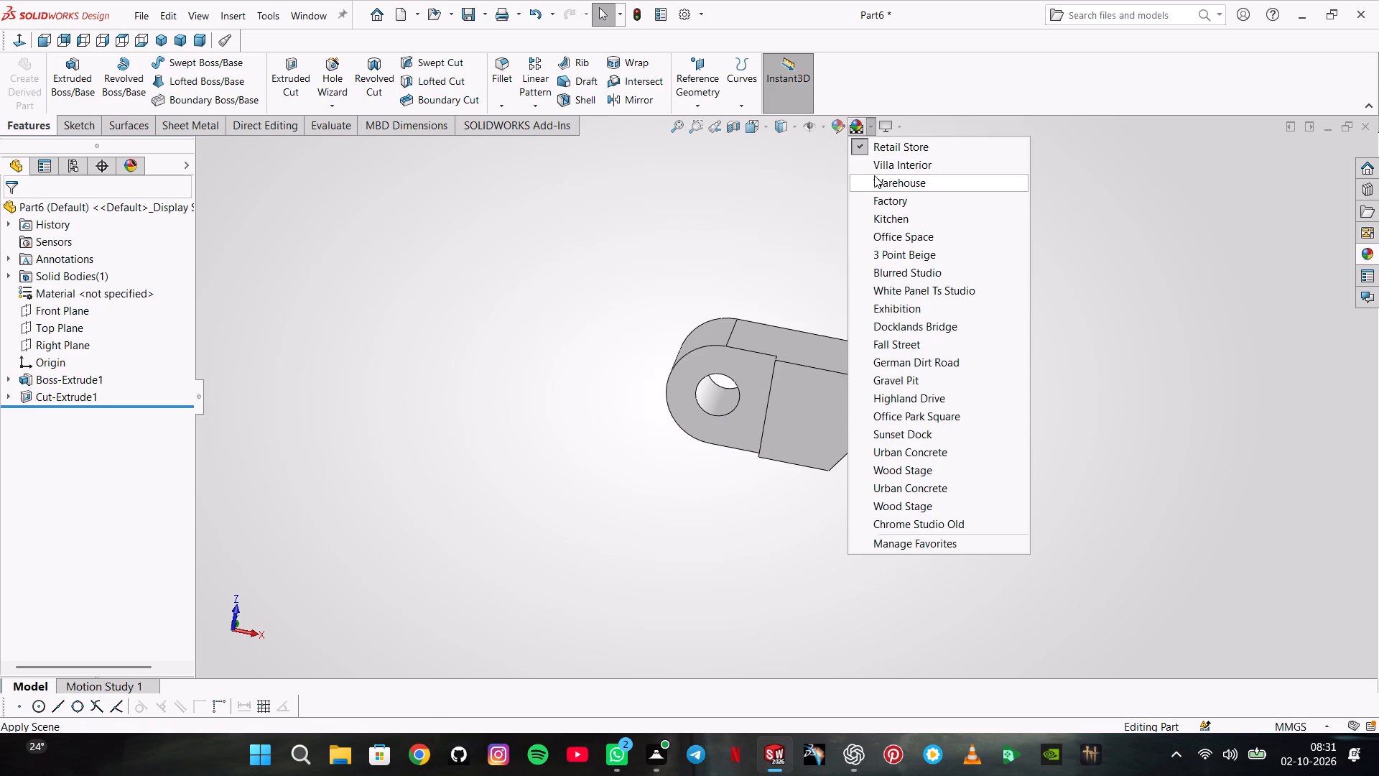
left_click(874, 175)
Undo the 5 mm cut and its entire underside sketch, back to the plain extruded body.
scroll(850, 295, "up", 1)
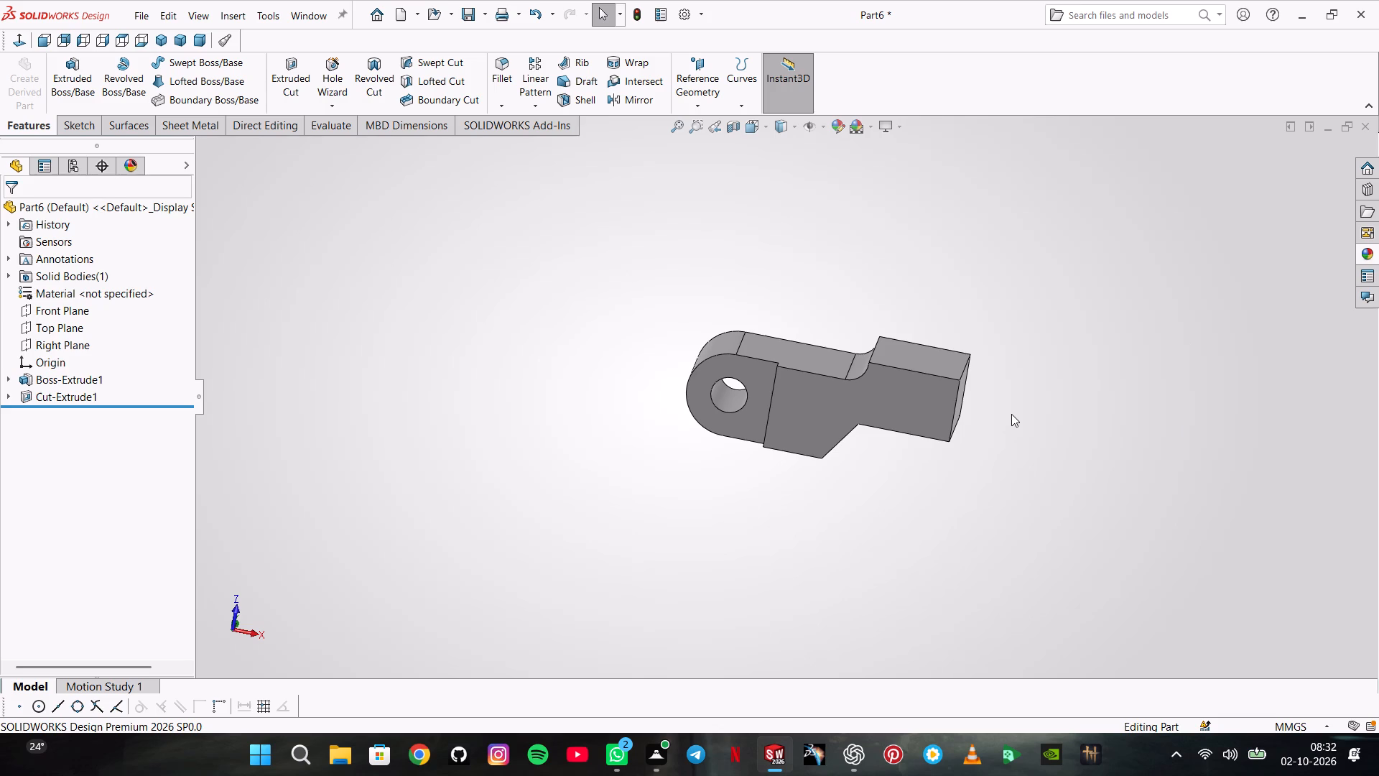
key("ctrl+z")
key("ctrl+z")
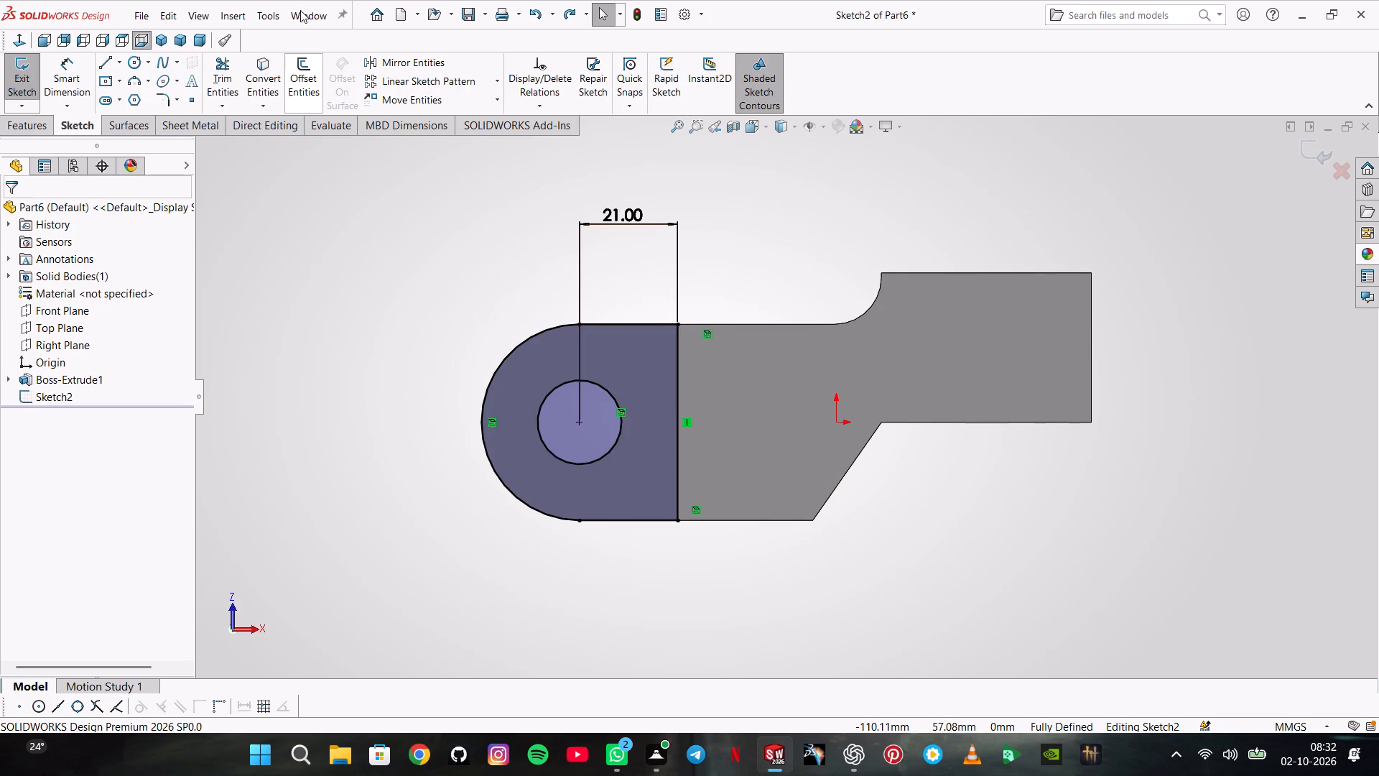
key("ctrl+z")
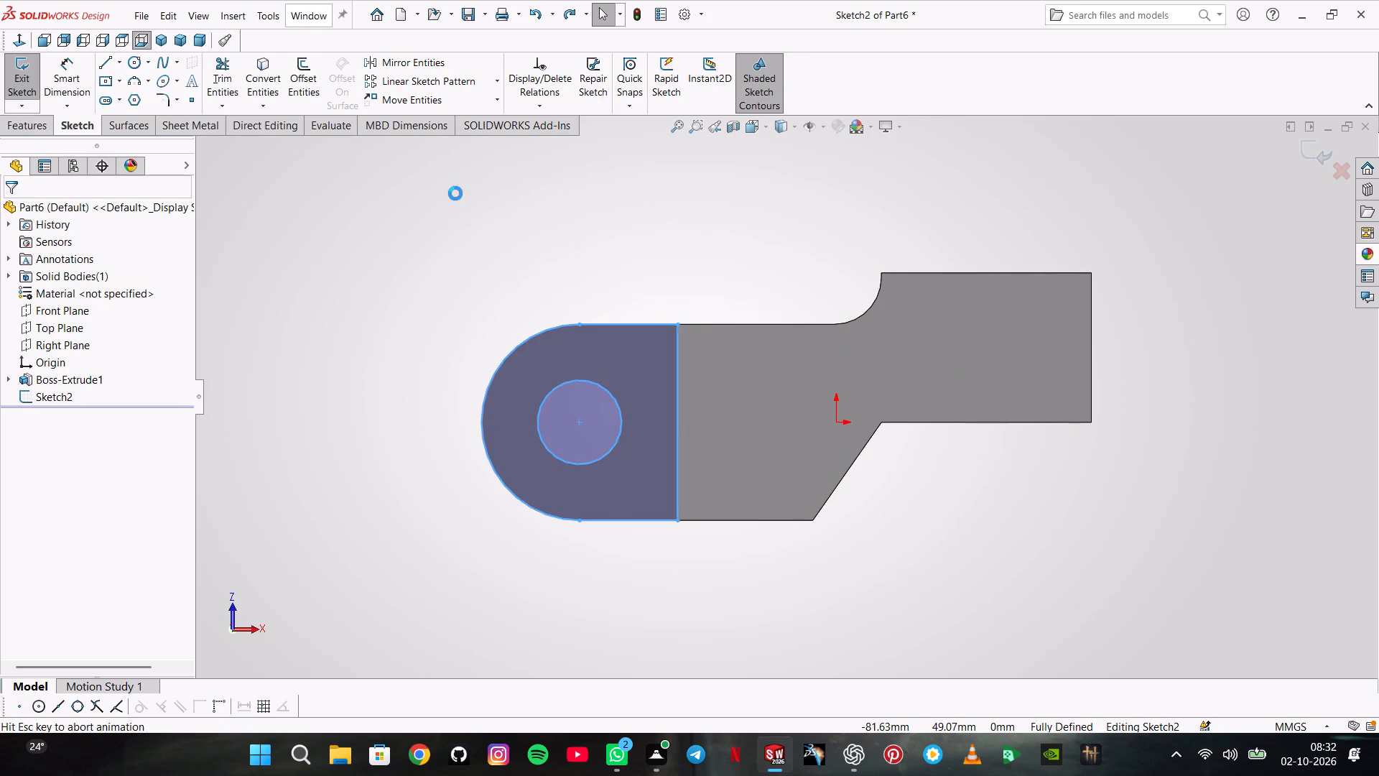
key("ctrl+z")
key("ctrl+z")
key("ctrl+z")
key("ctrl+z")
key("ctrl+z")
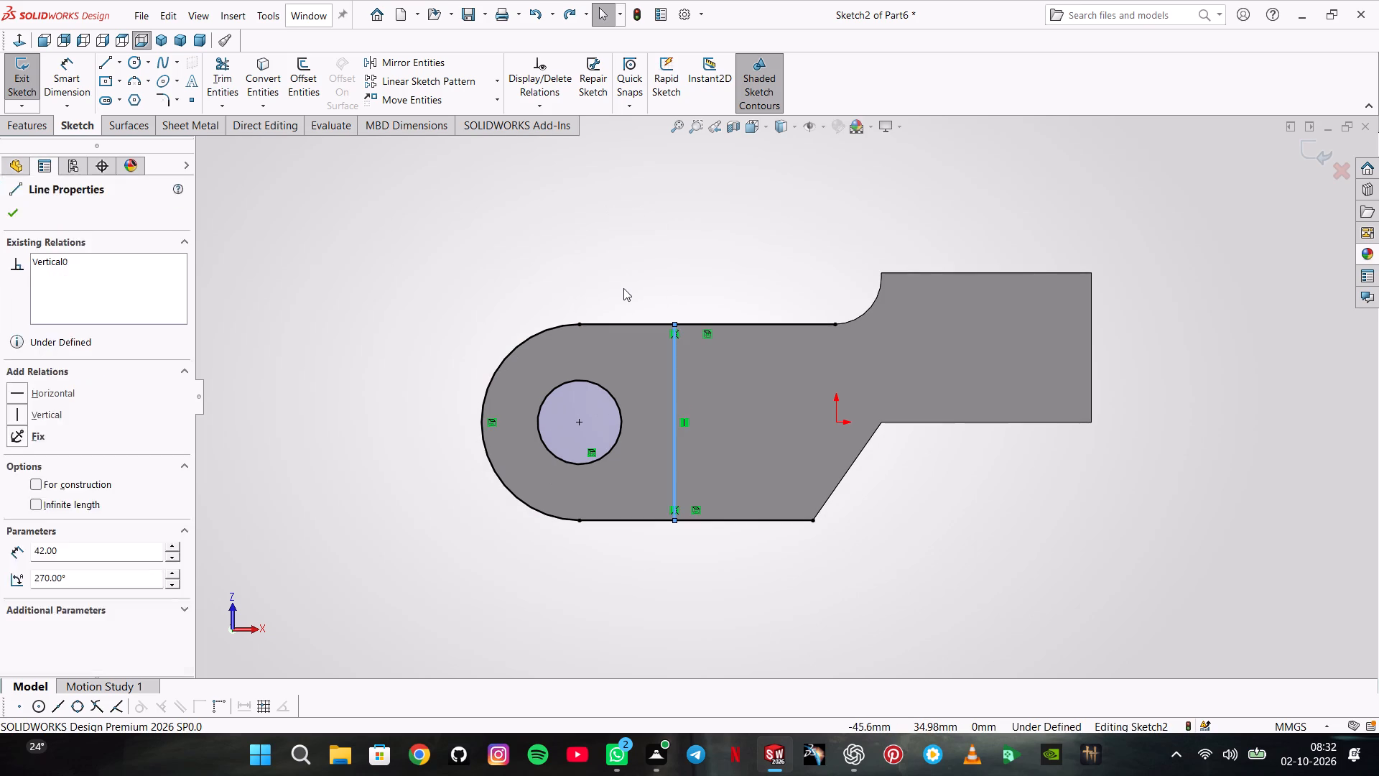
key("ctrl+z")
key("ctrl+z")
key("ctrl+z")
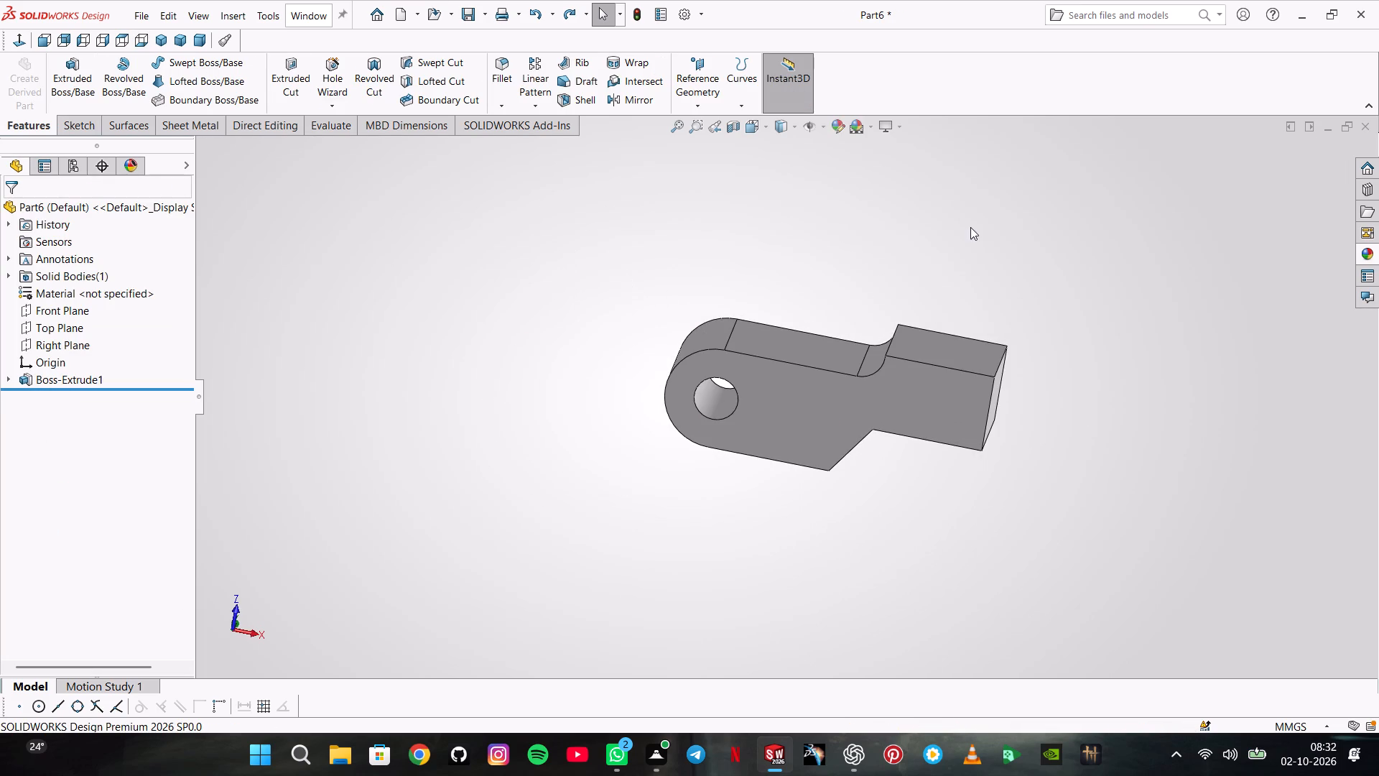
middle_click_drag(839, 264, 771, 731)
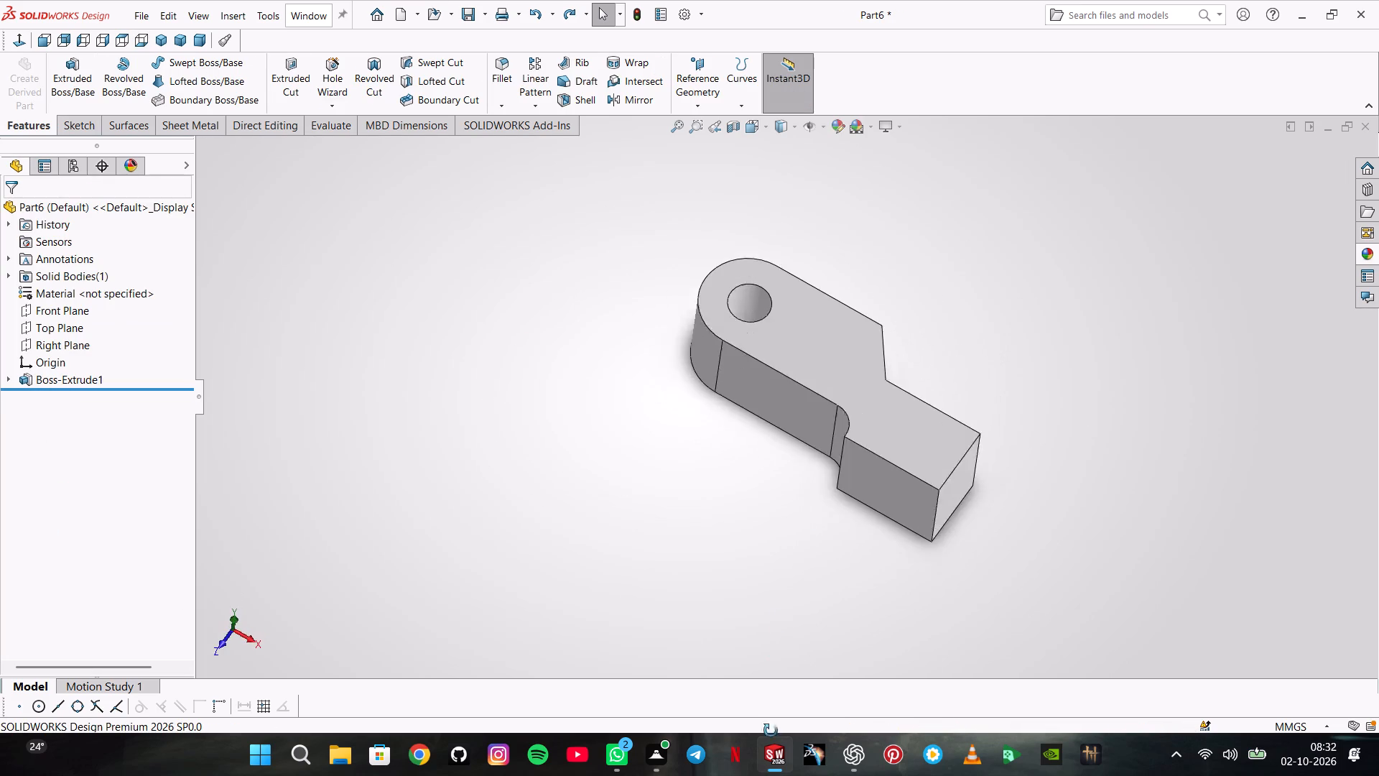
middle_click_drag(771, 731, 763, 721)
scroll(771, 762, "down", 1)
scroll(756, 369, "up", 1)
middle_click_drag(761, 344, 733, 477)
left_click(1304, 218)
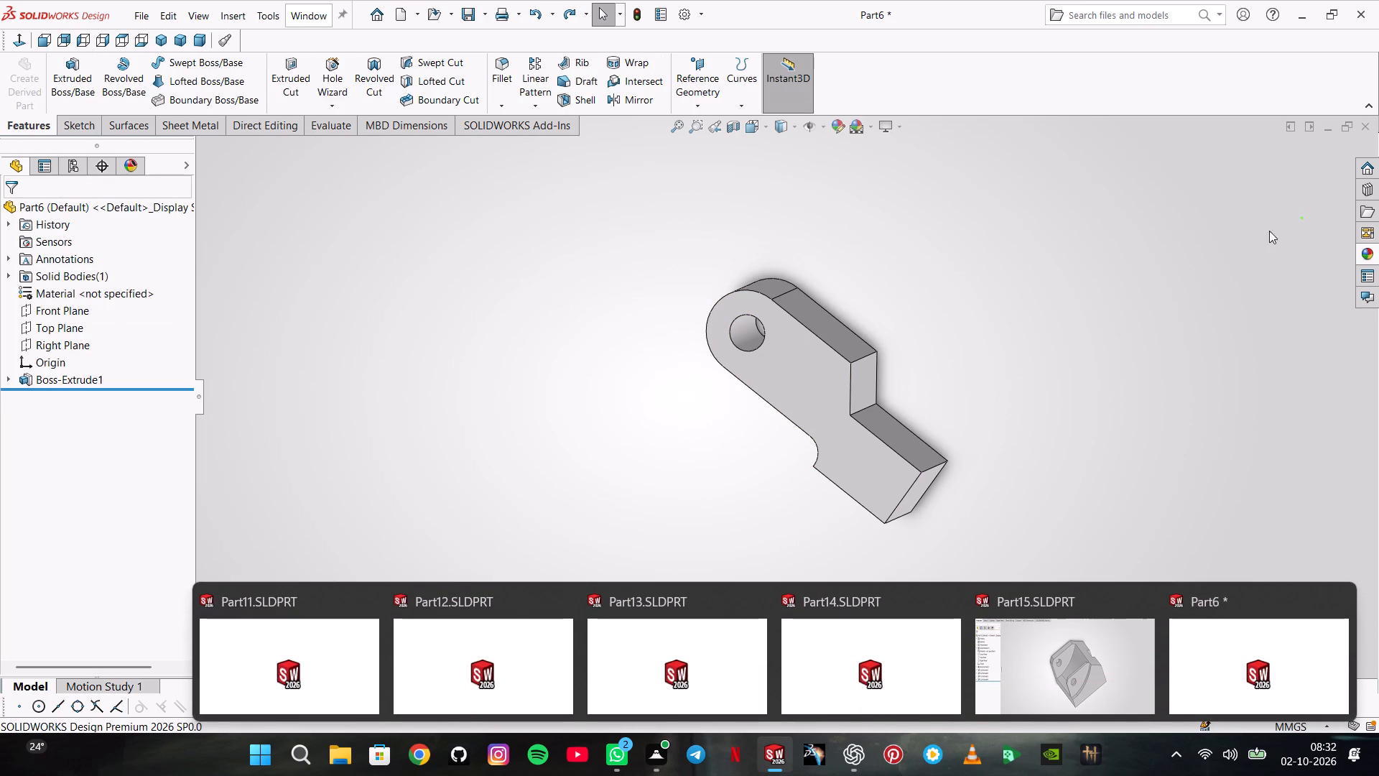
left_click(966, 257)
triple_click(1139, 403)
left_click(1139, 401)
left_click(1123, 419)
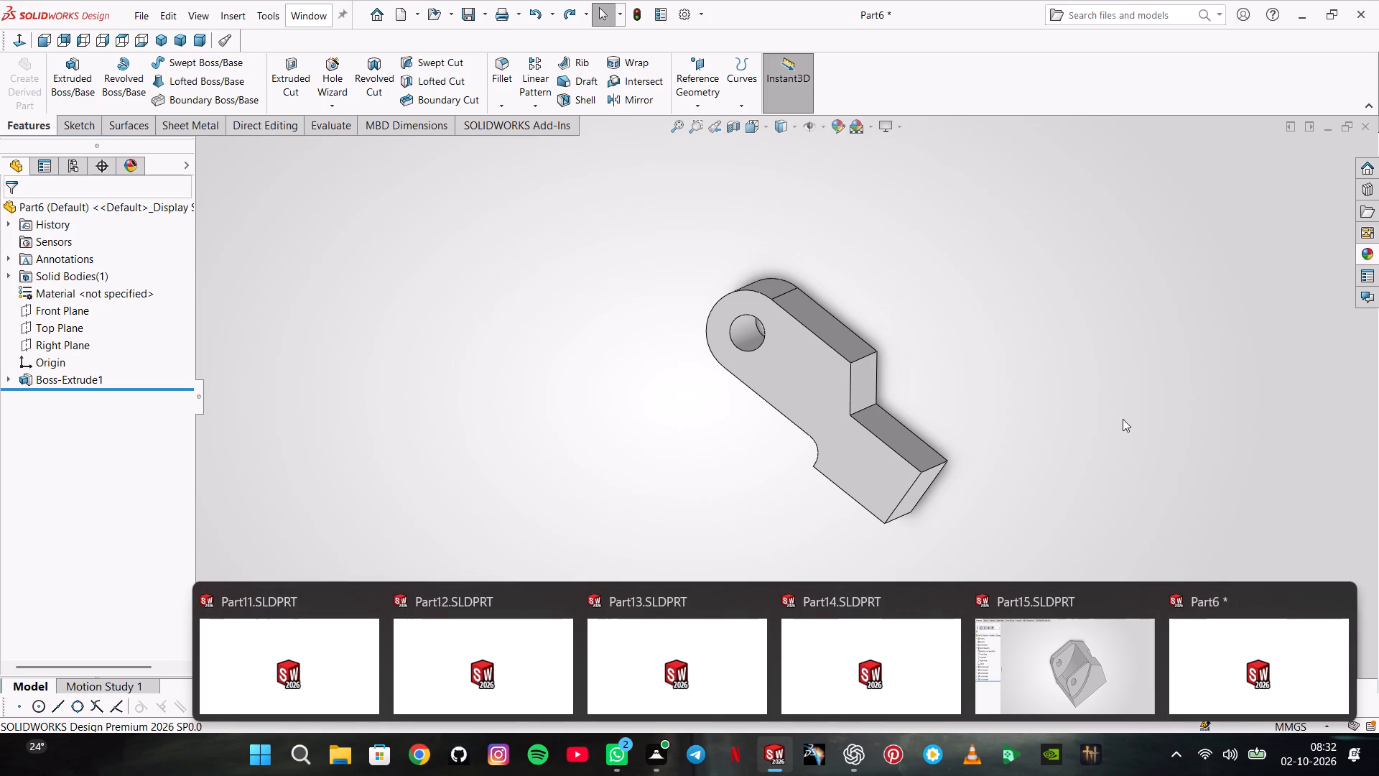
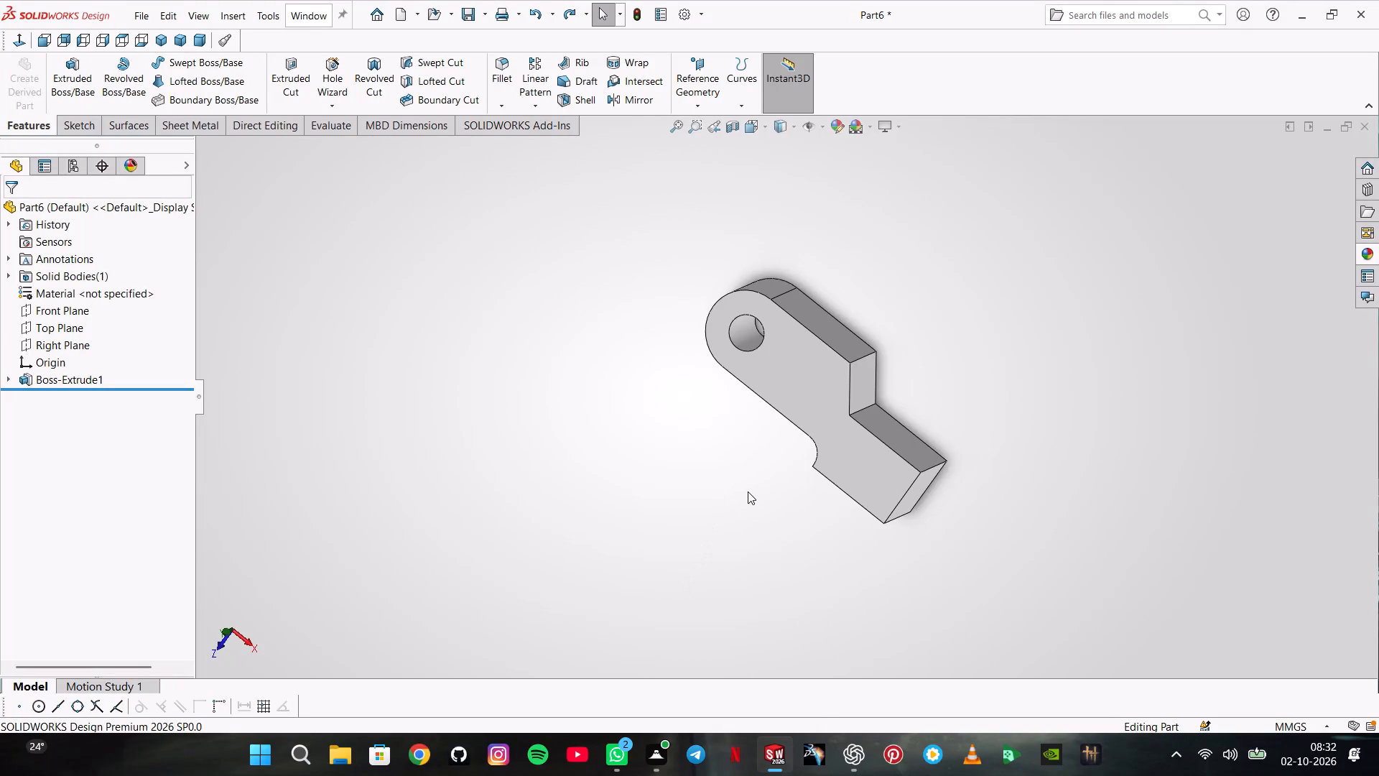
Start a sketch on the body's top face and convert the rounded end's arc and its adjoining upper and lower straight edges.
left_click(766, 353)
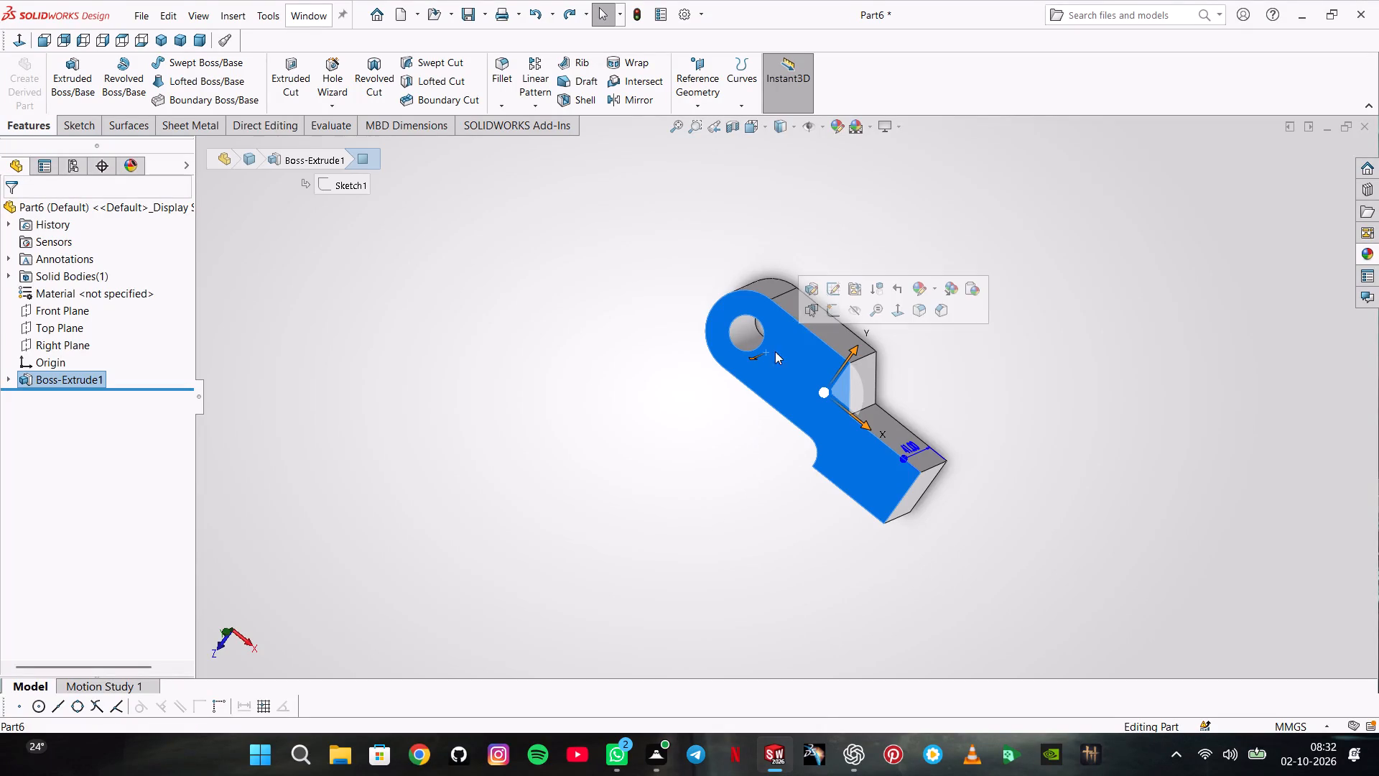
left_click(829, 312)
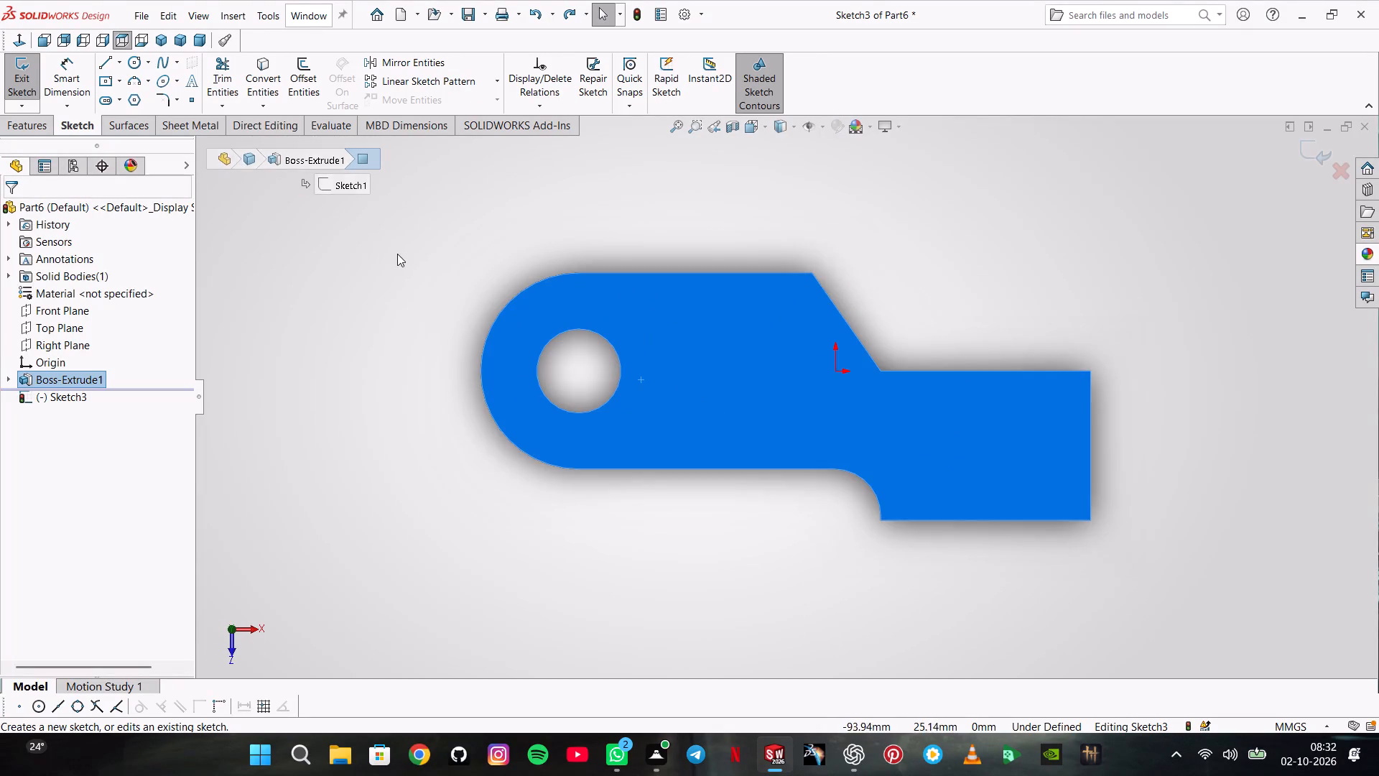
left_click(398, 253)
left_click(276, 65)
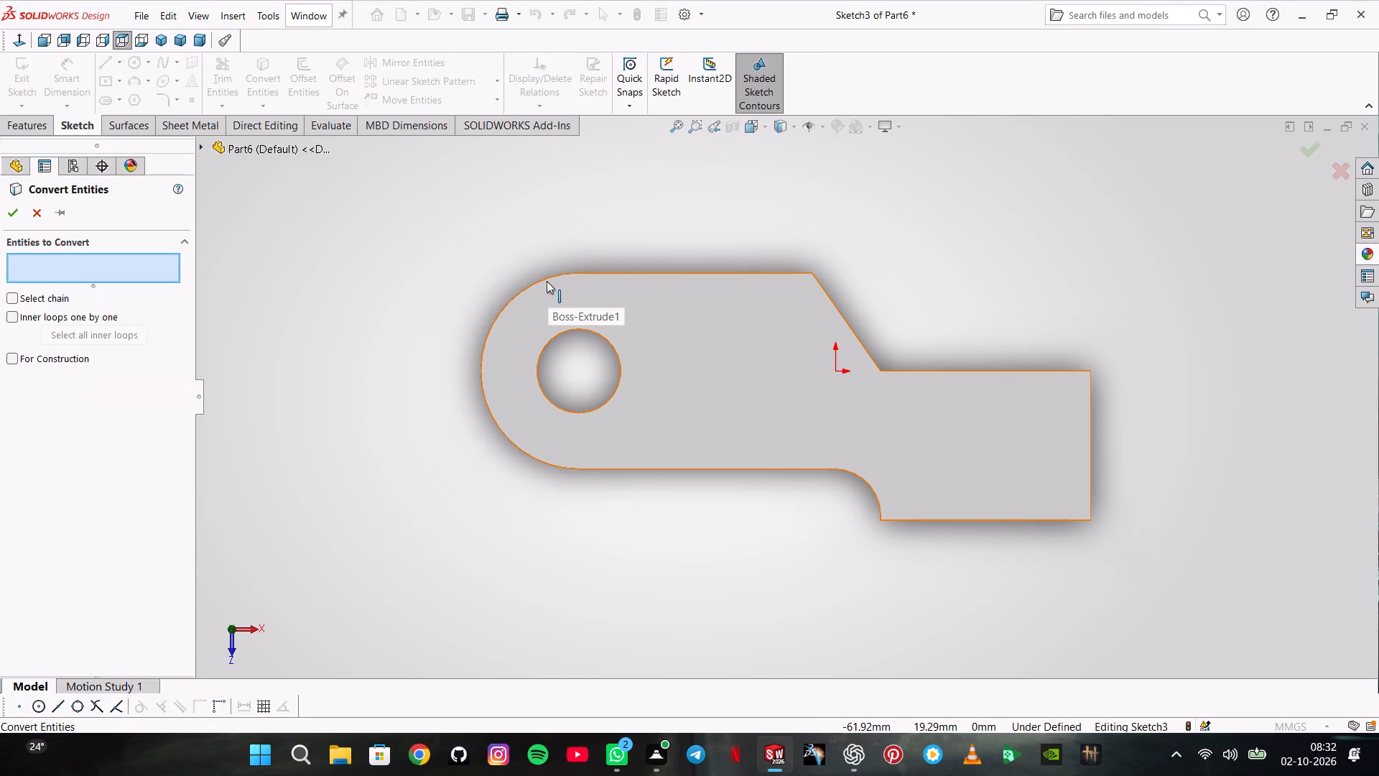
left_click(547, 281)
left_click(597, 272)
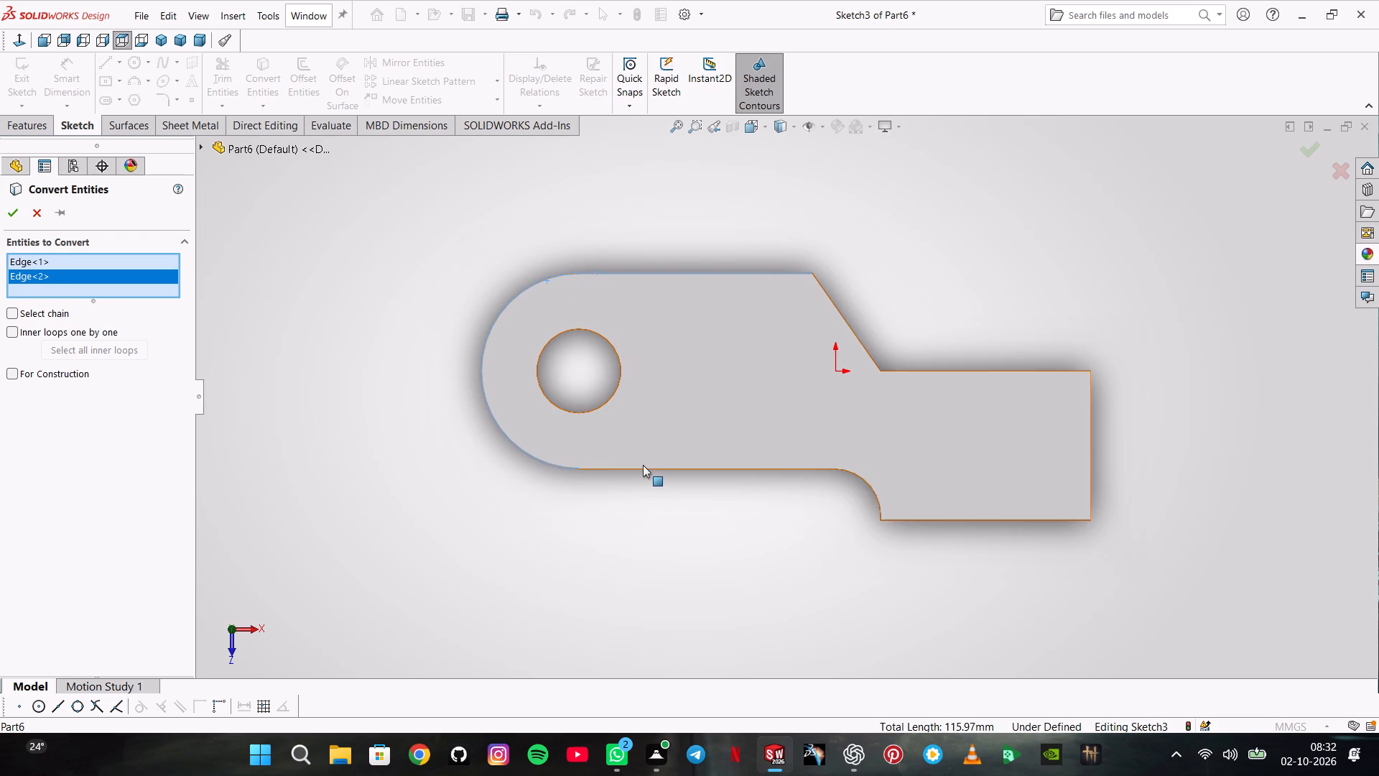
left_click(643, 468)
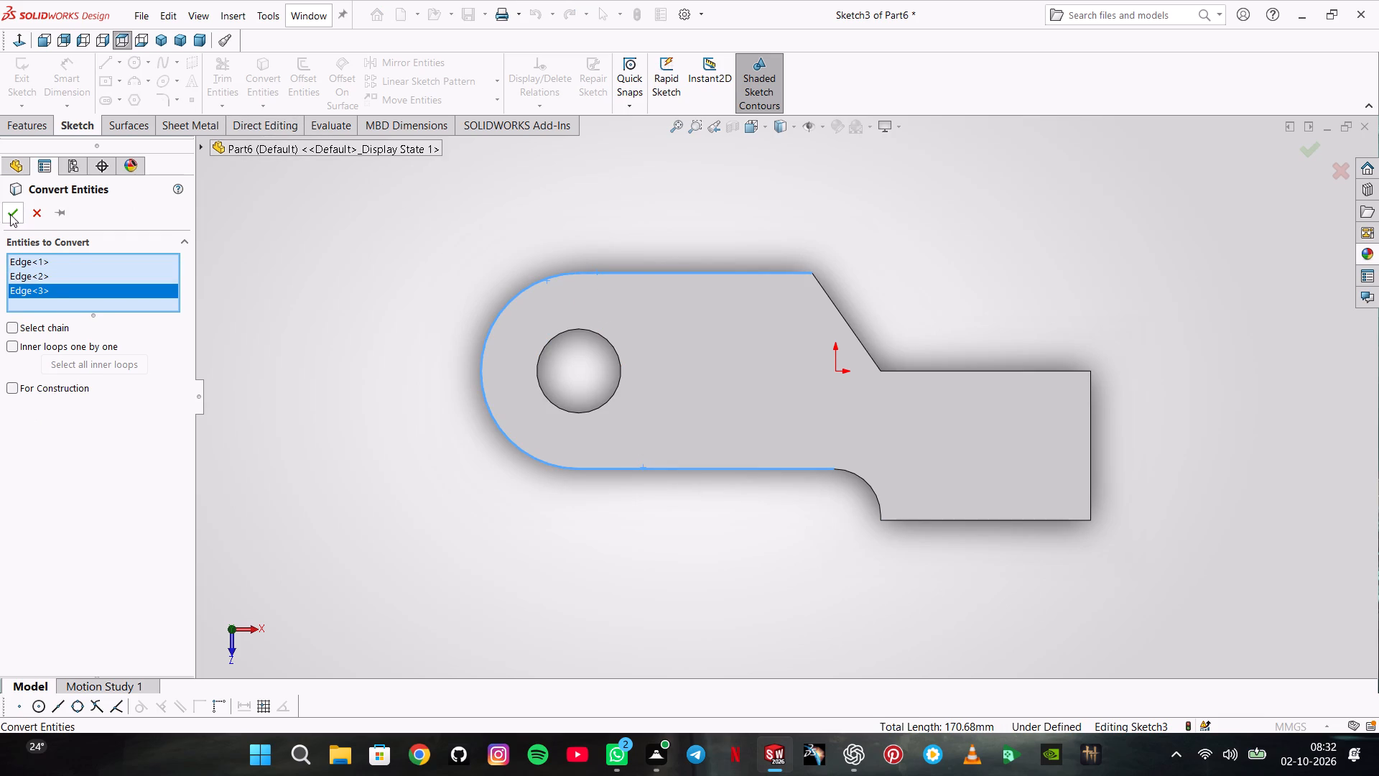
left_click(19, 215)
Sketch a vertical line joining the converted upper and lower edges, dimensioned 21 mm from the hole's centre.
left_click(106, 61)
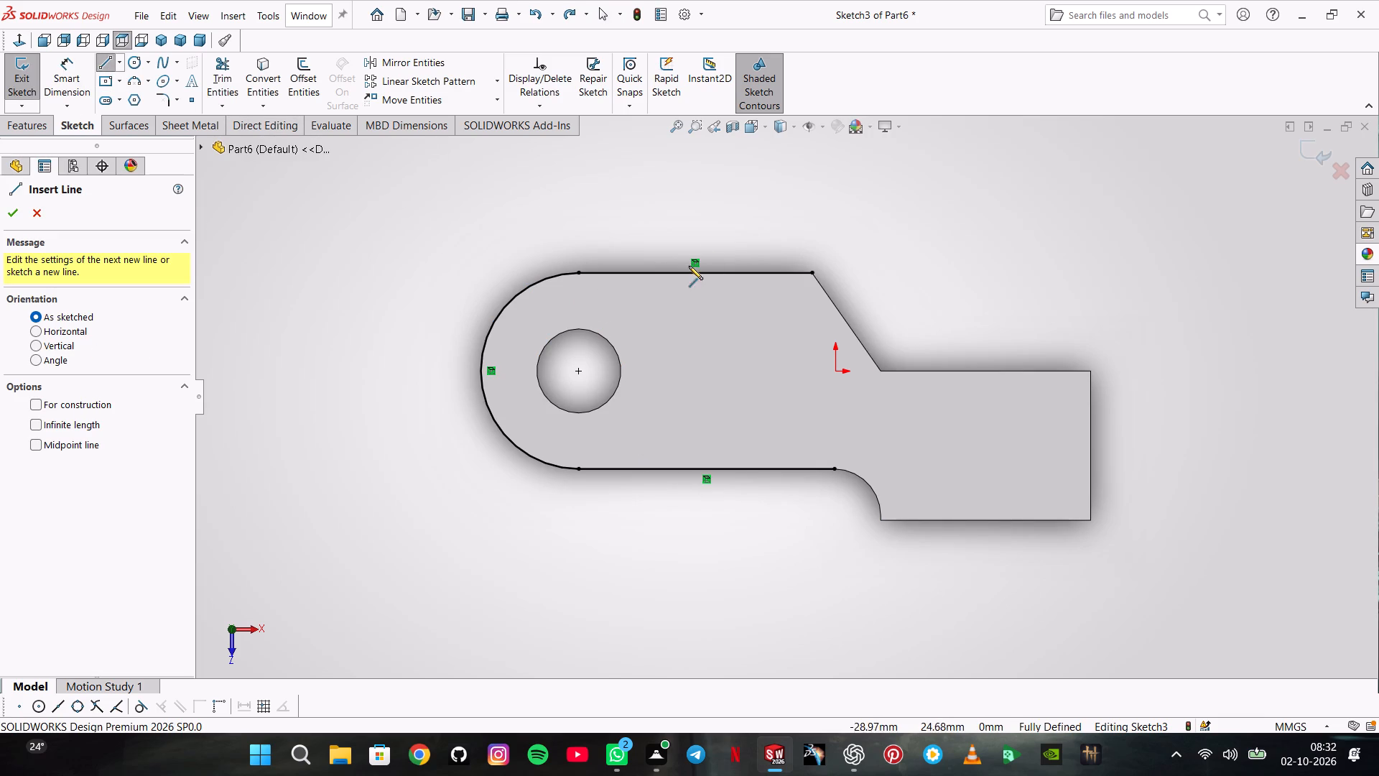
left_click(679, 277)
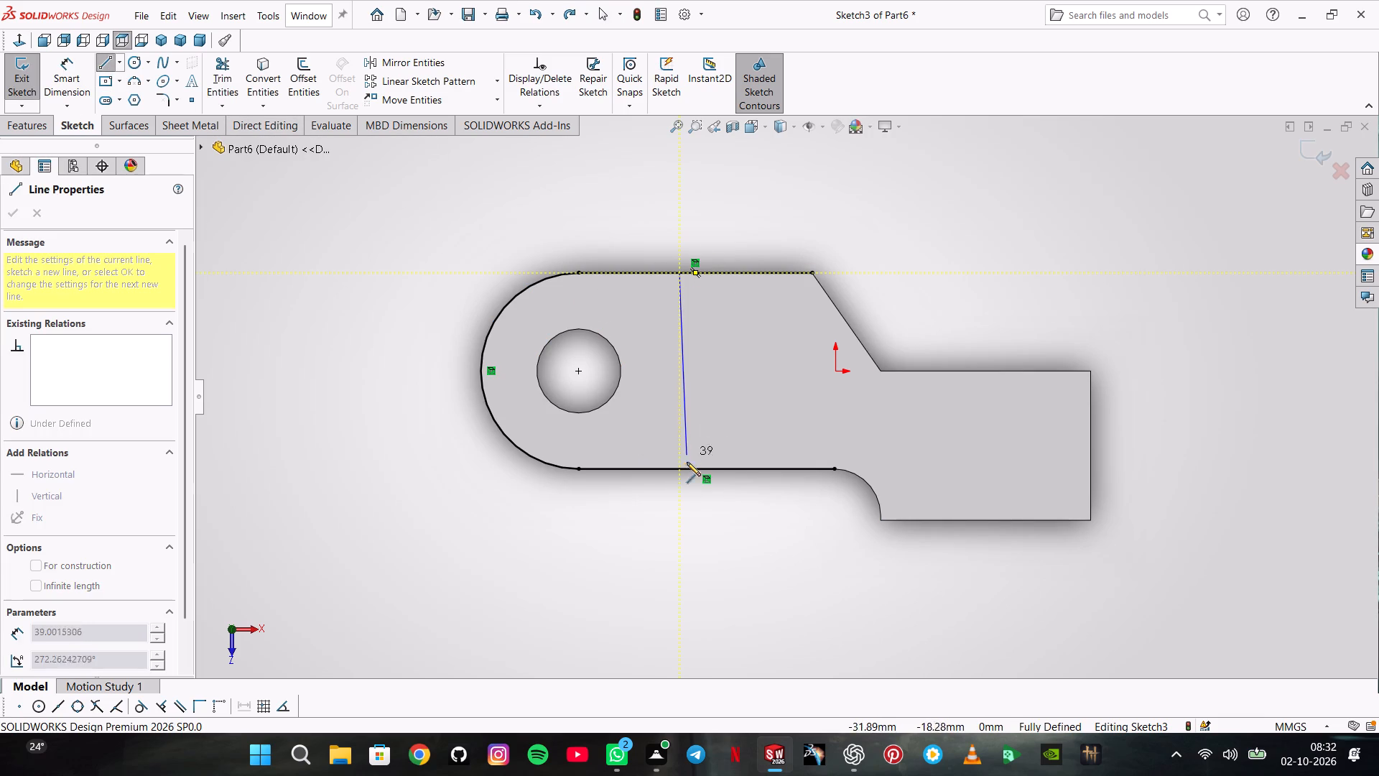
left_click(678, 468)
double_click(614, 562)
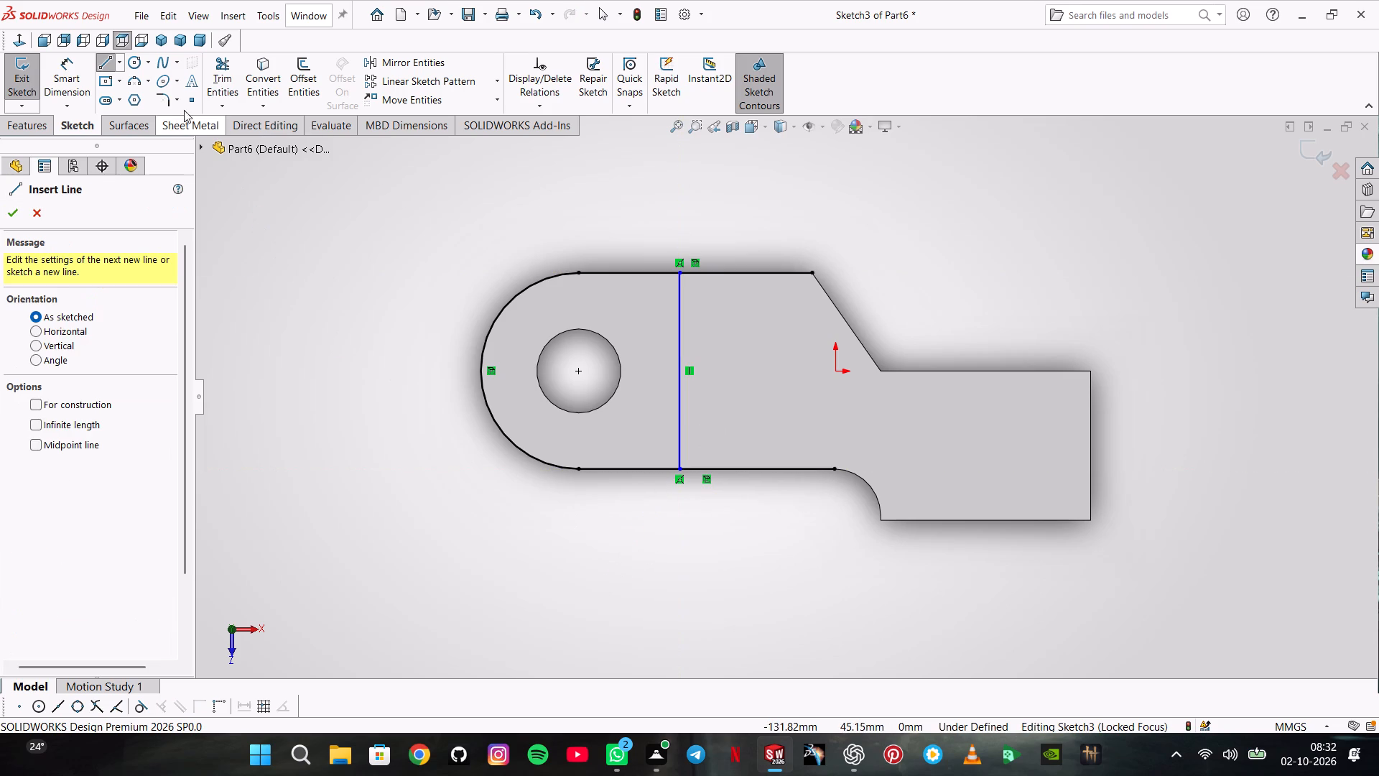
left_click(76, 79)
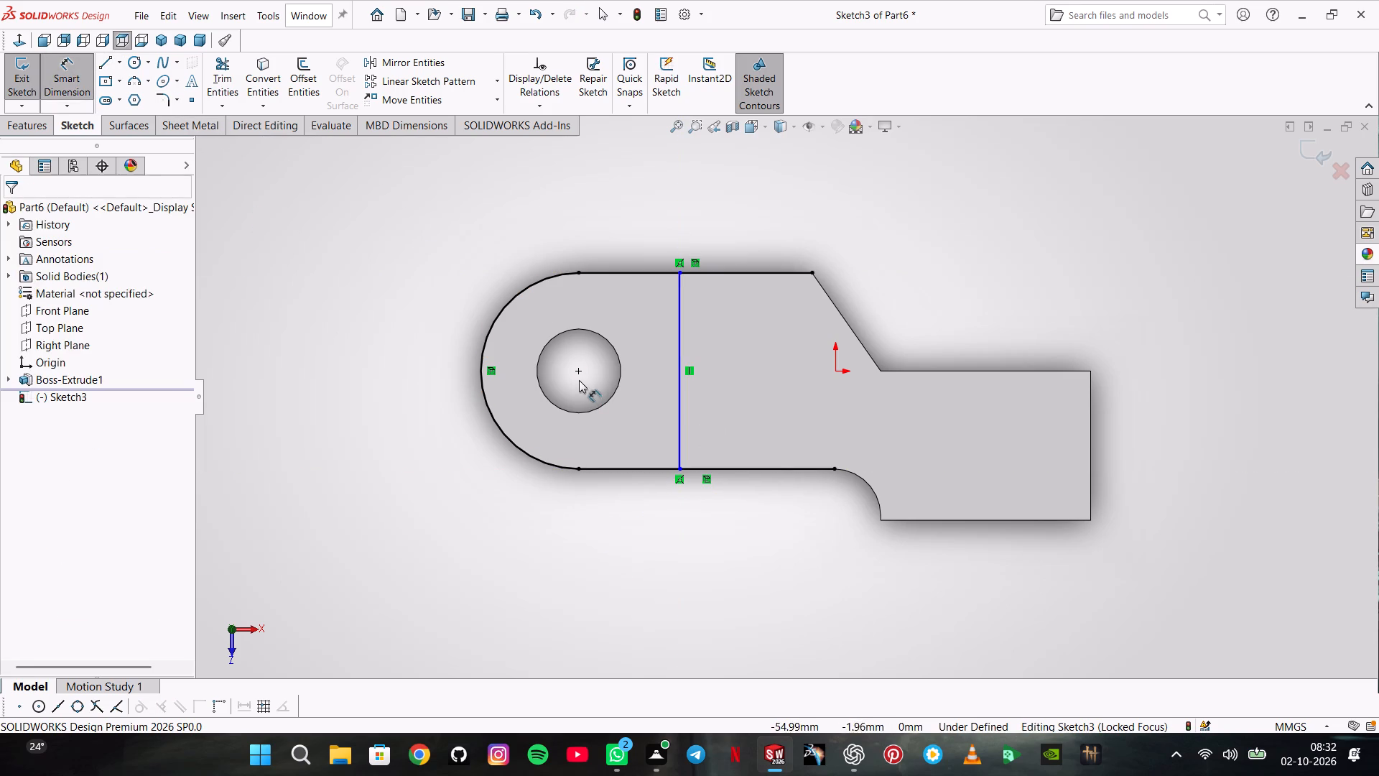
left_click(682, 322)
left_click(530, 287)
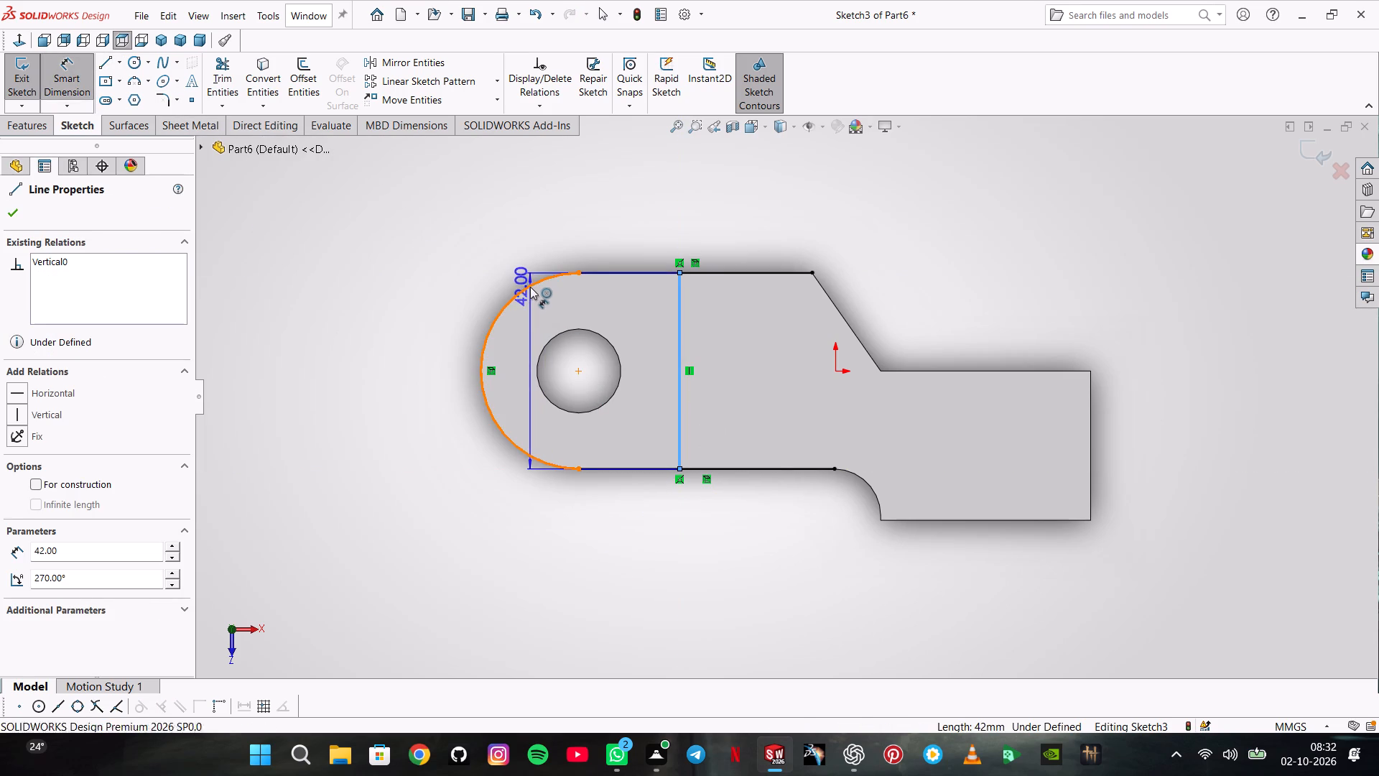
left_click(608, 196)
type("42/2")
key("Return")
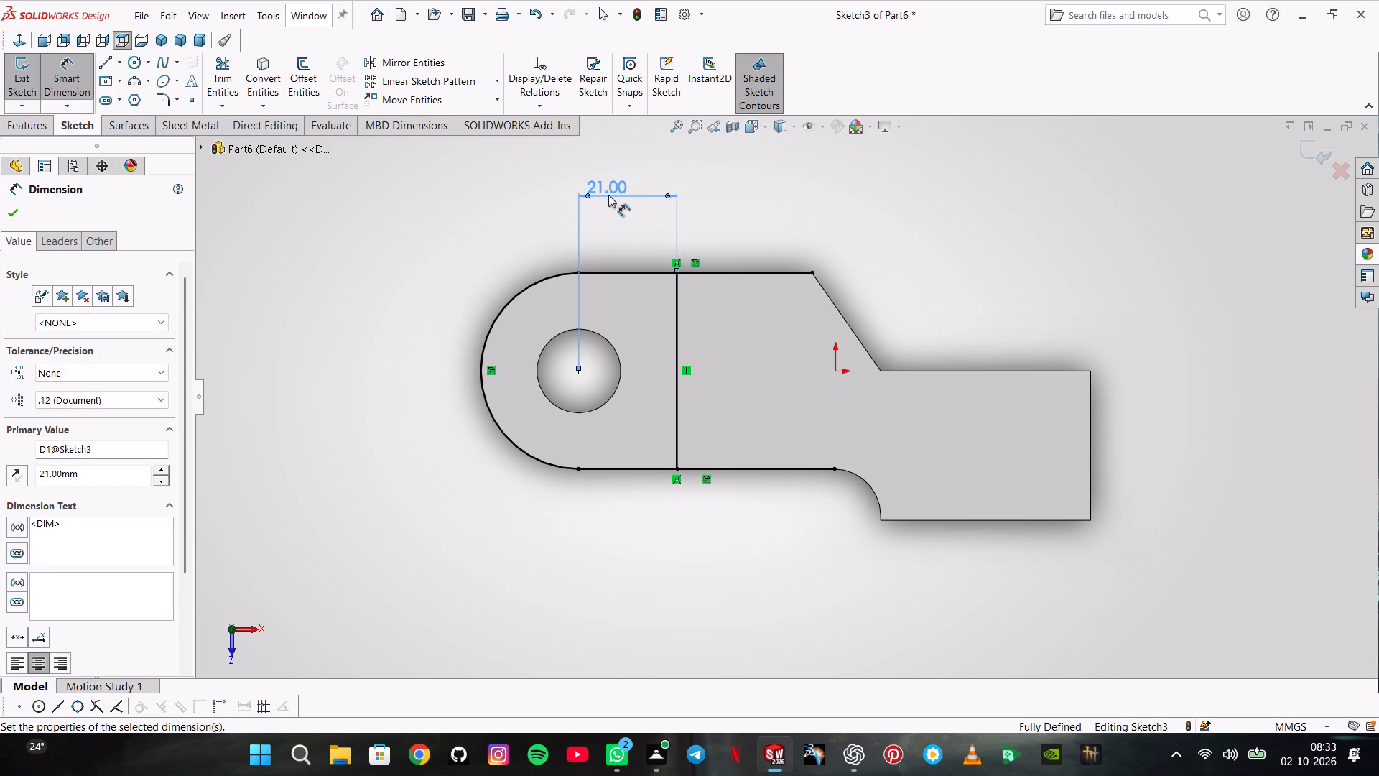
Trim the converted upper and lower edges beyond the vertical line, leaving a closed profile around the hole.
left_click(232, 101)
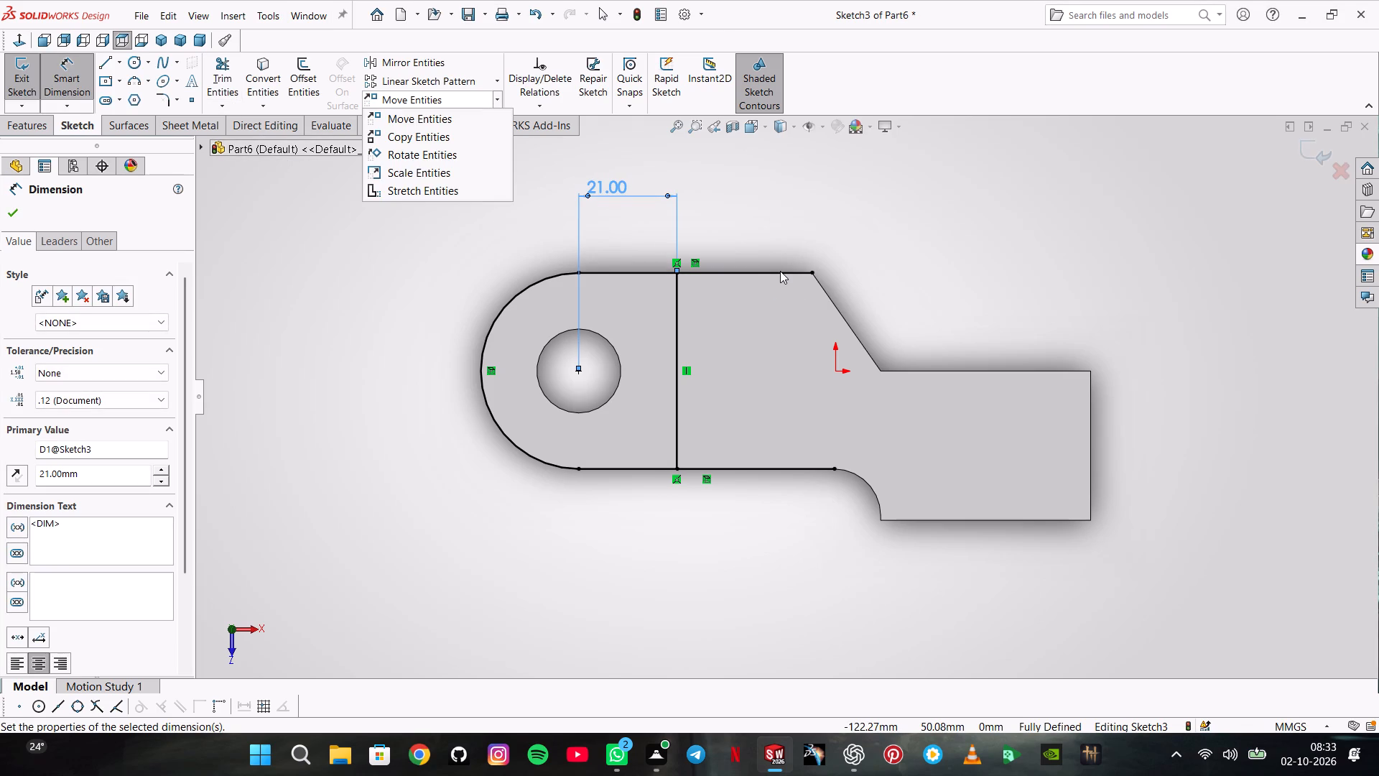
left_click(780, 271)
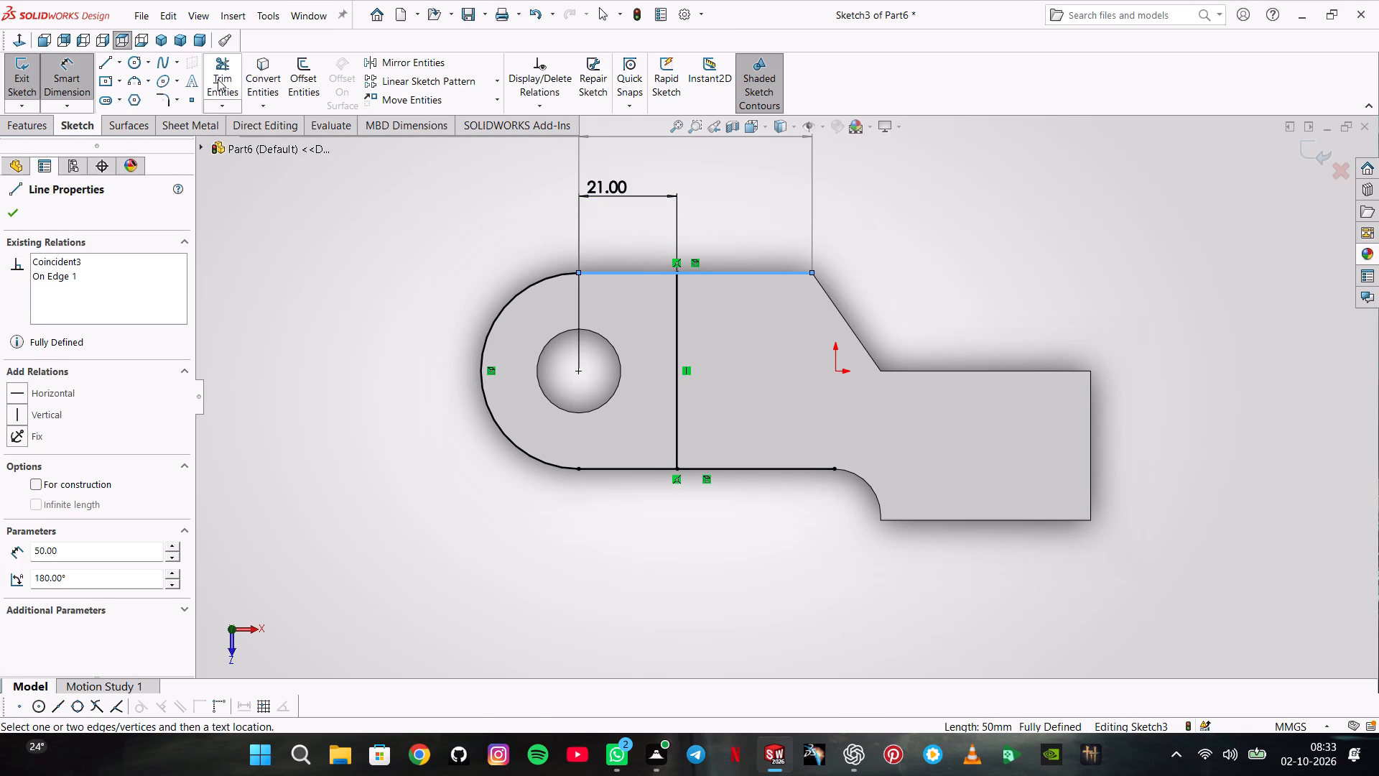
key("Escape")
left_click(217, 78)
left_click(697, 273)
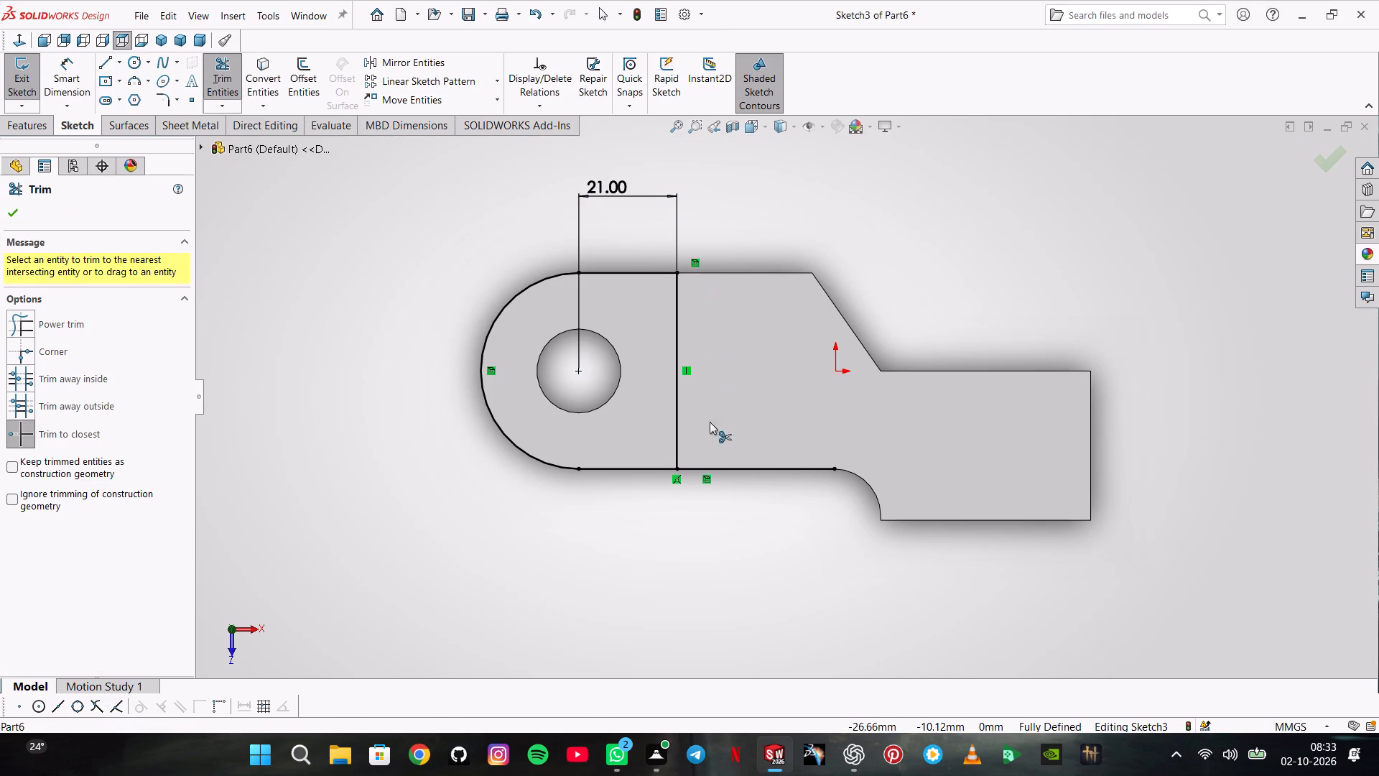
left_click(702, 468)
left_click(5, 219)
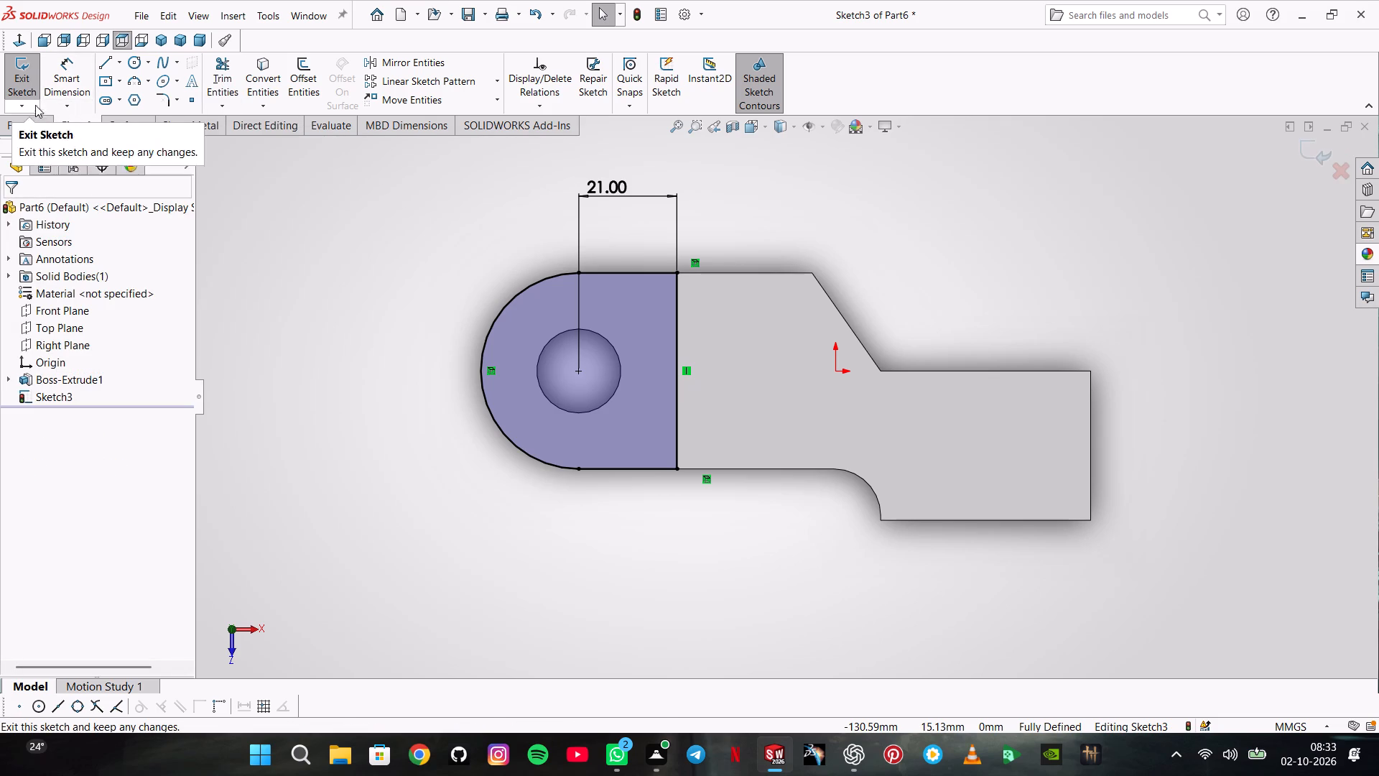
Cut-extrude the closed profile around the hole with a Blind depth of 5 mm.
left_click(28, 132)
left_click(298, 88)
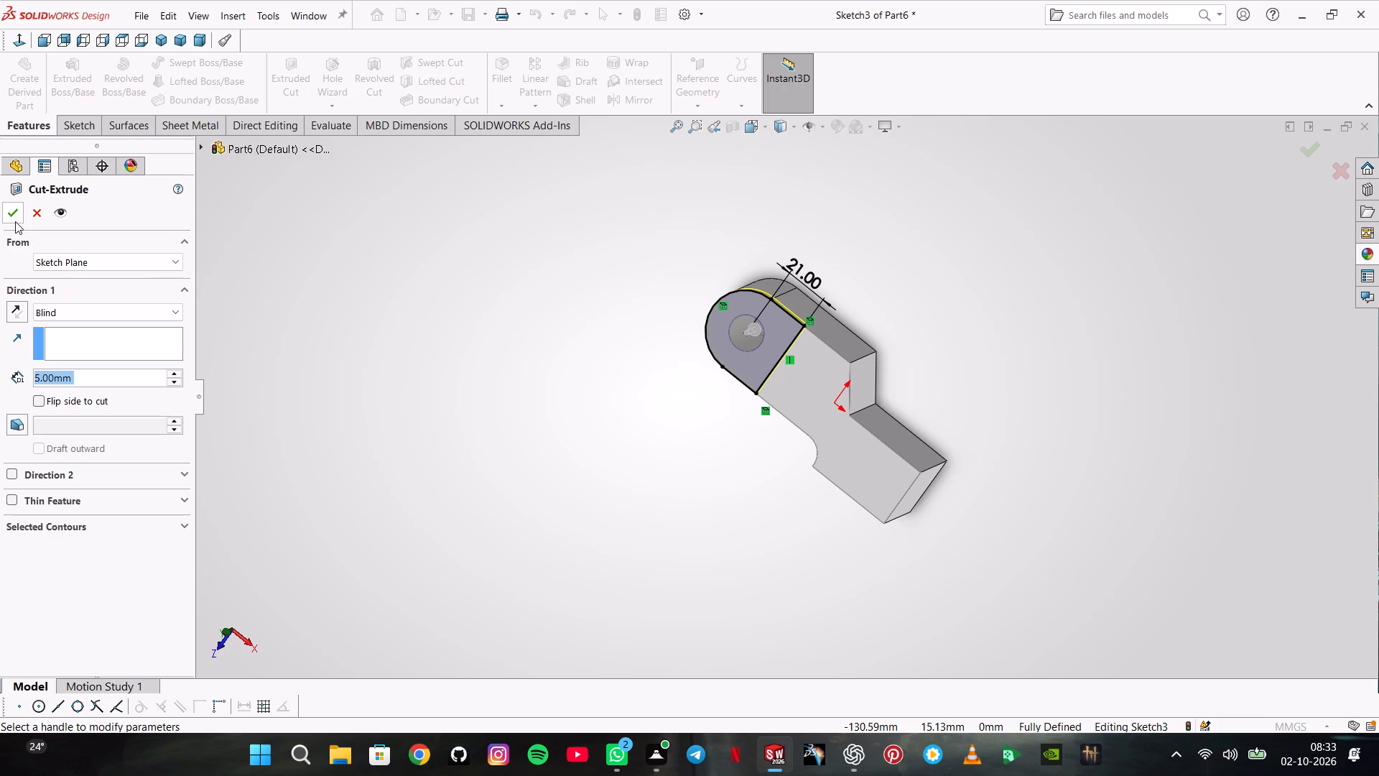
left_click(15, 214)
left_click(328, 259)
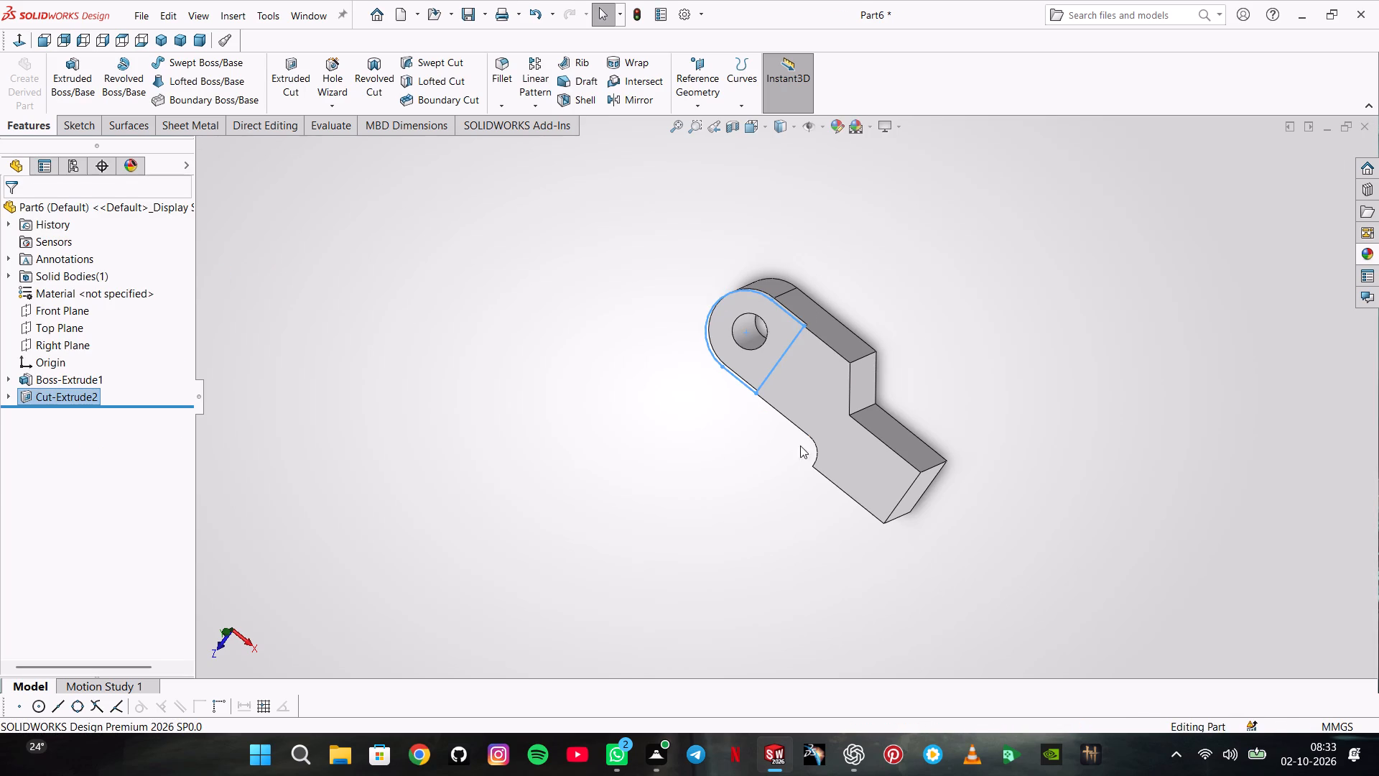
On the narrow arm's end face, sketch a centre rectangle about 6 by 11 mm, centred on the midpoint of its front vertical edge.
middle_click_drag(927, 525, 888, 463)
left_click(880, 482)
left_click(940, 441)
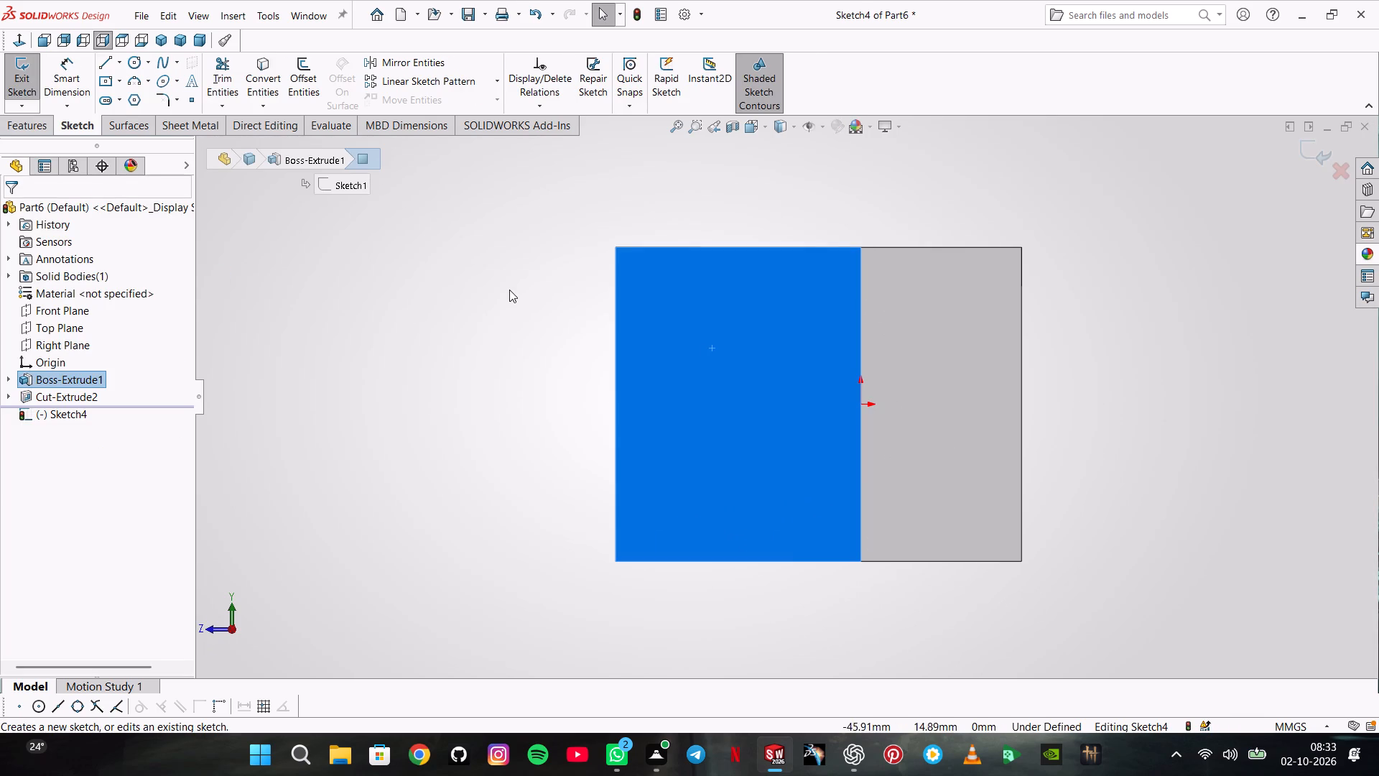
left_click(109, 78)
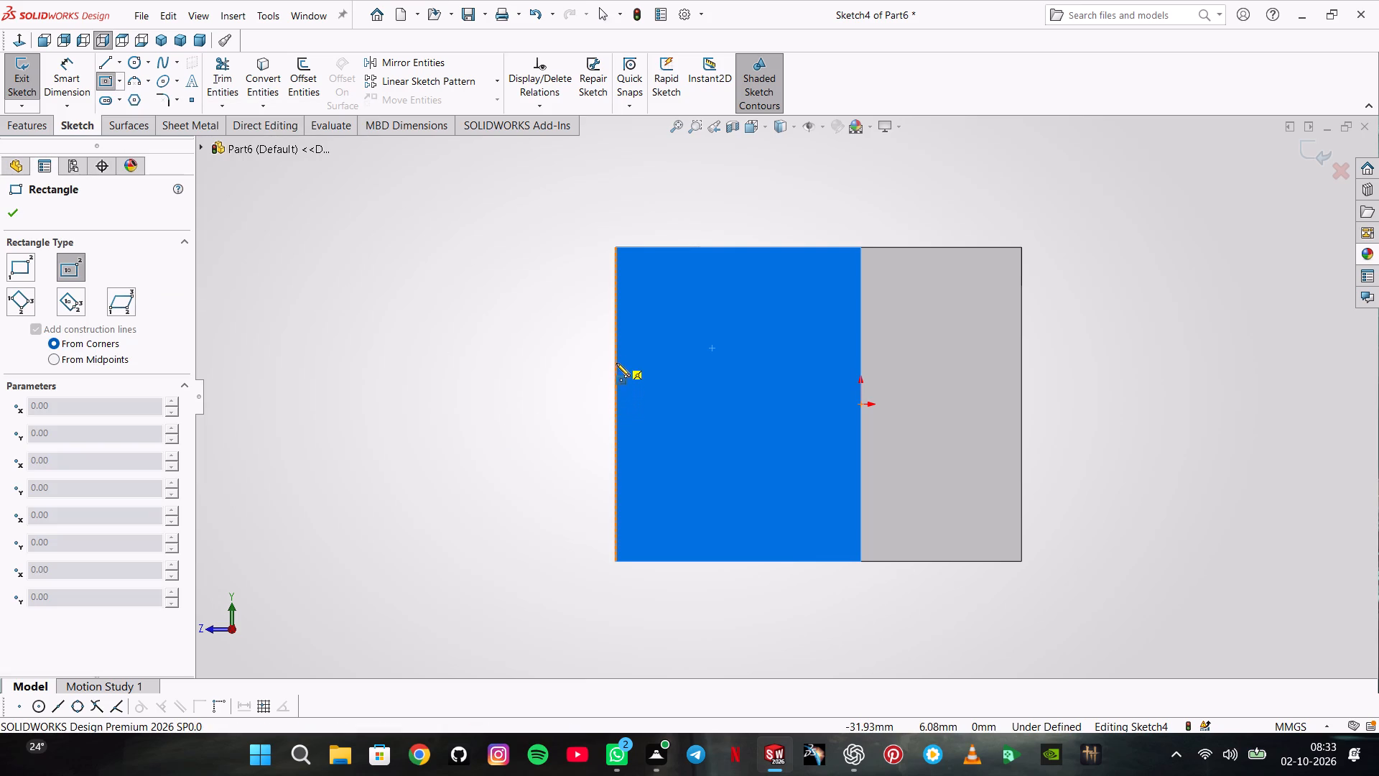
left_click(618, 407)
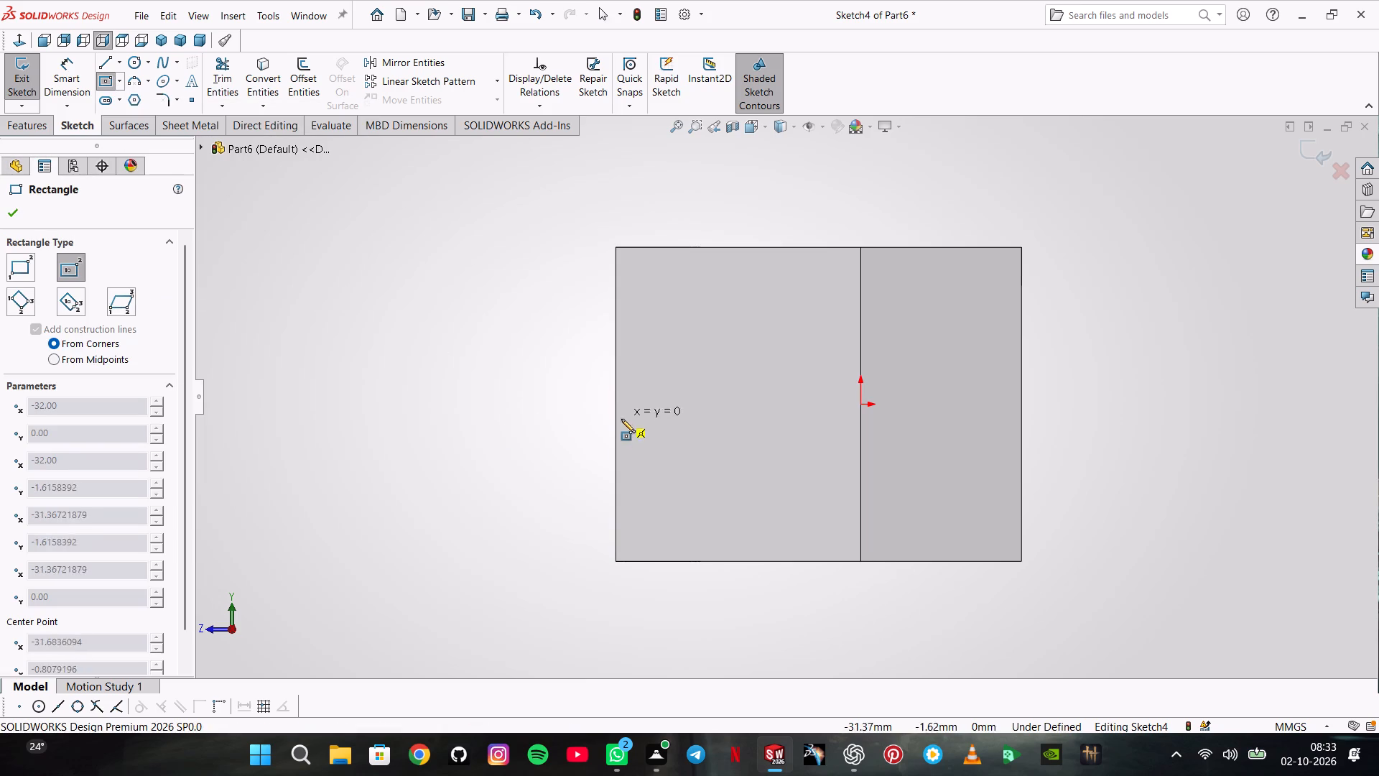
left_click(639, 446)
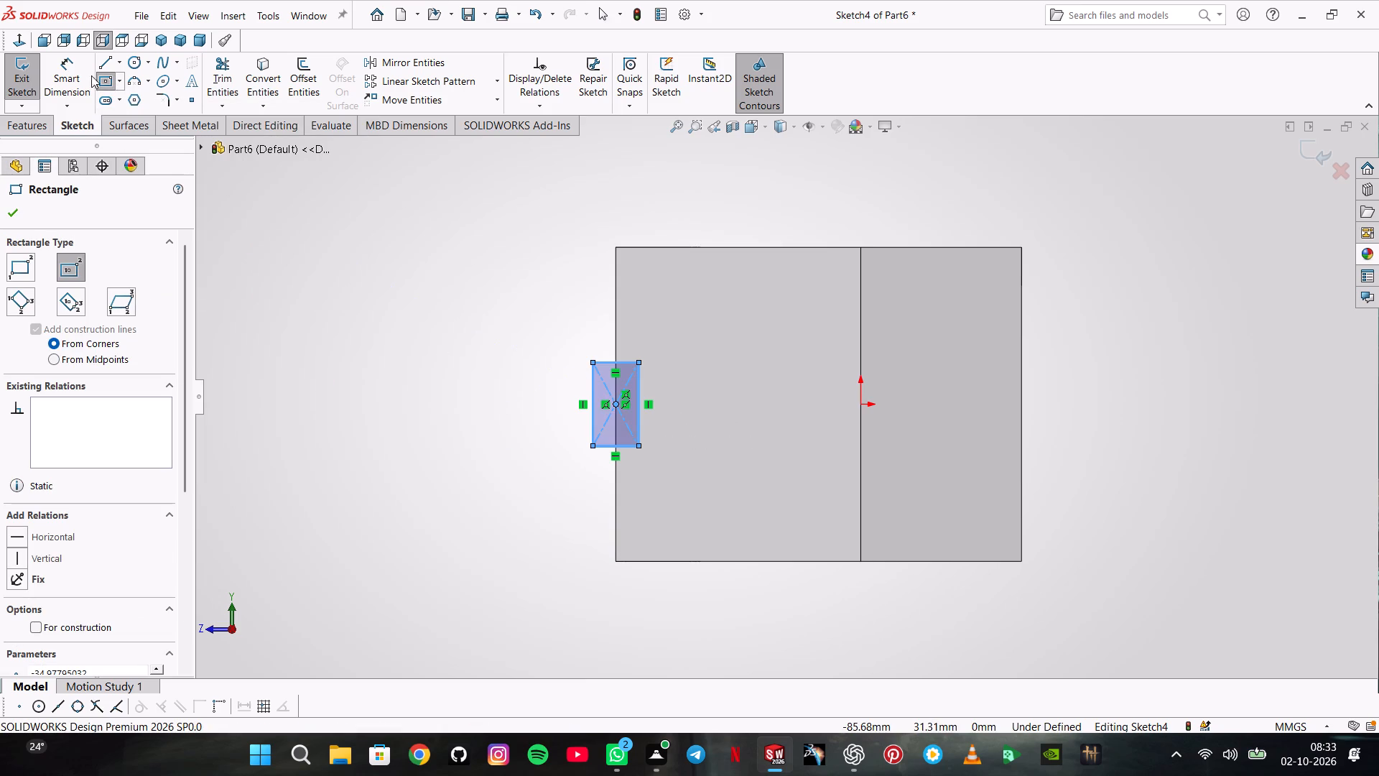
Dimension the end-face rectangle to 14 mm wide and 12 mm high.
left_click(81, 70)
left_click(610, 362)
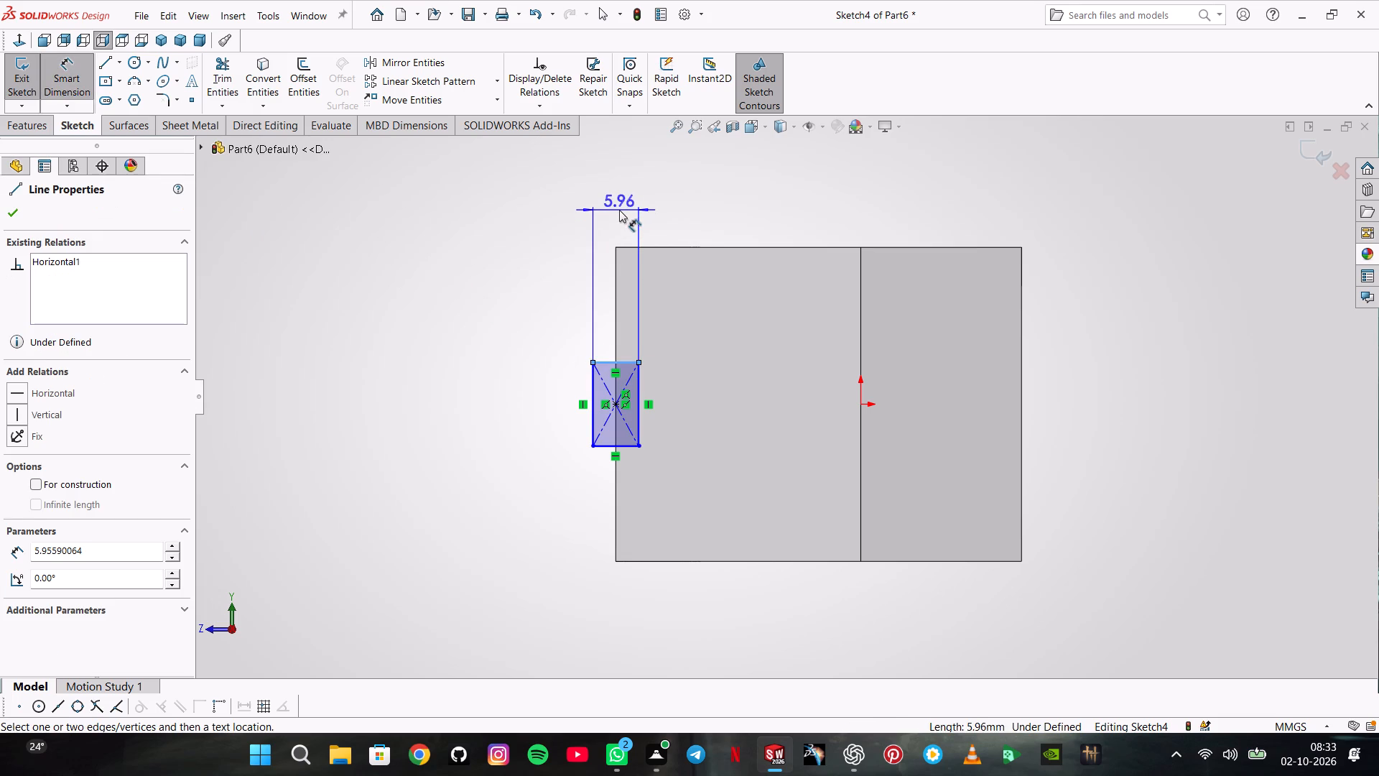
left_click(619, 210)
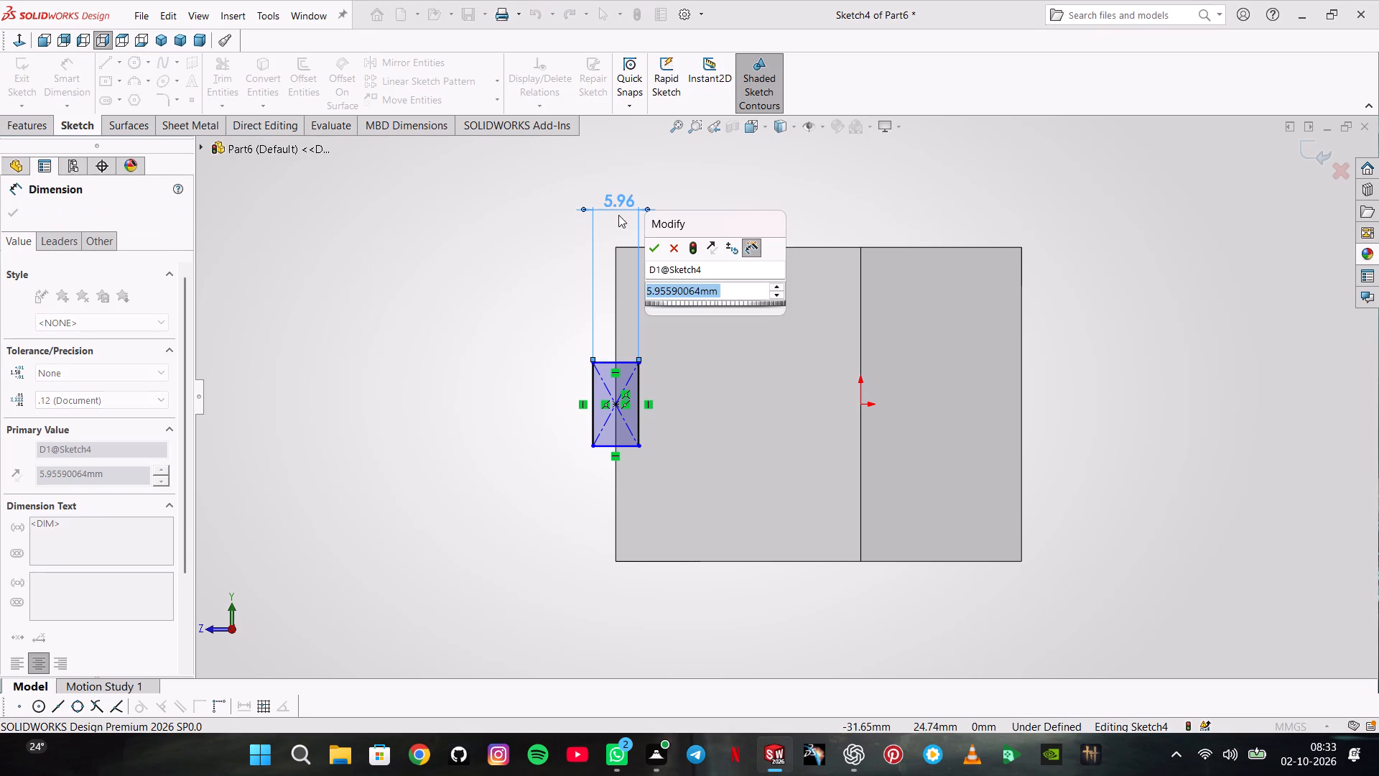
type("14")
key("Return")
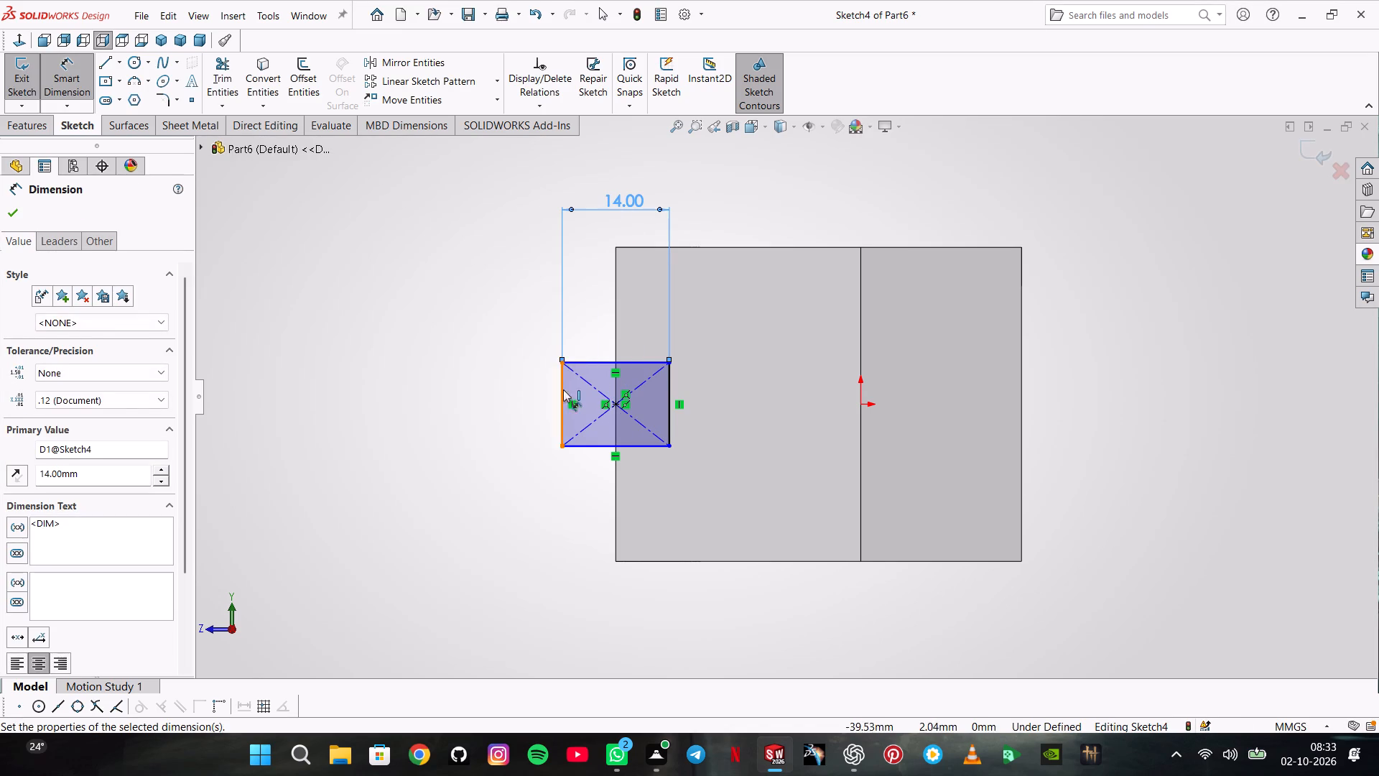
left_click(570, 392)
left_click(564, 393)
left_click(536, 393)
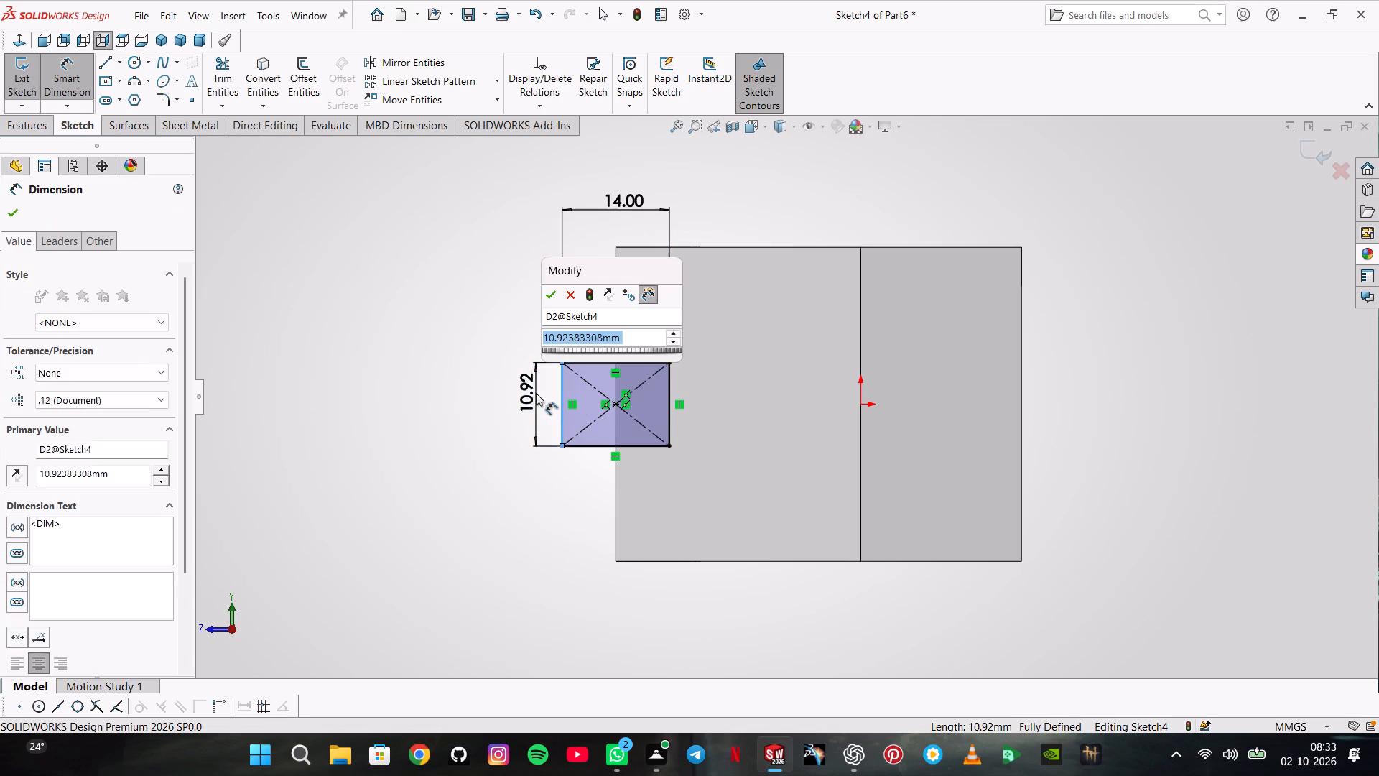
type("12")
key("Return")
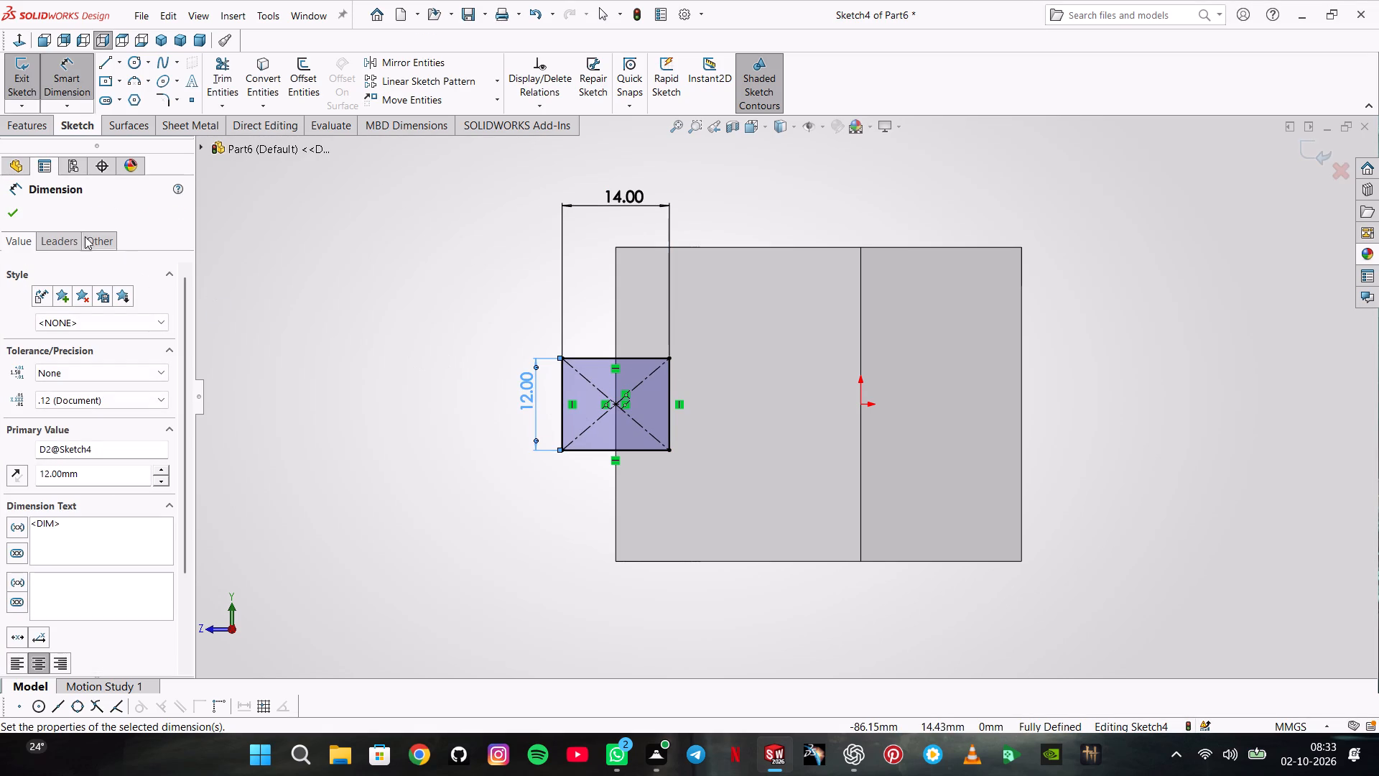
left_click(10, 216)
Cut-extrude the rectangle along the narrow arm with a Blind depth of 75 mm to form a side slot.
left_click(47, 129)
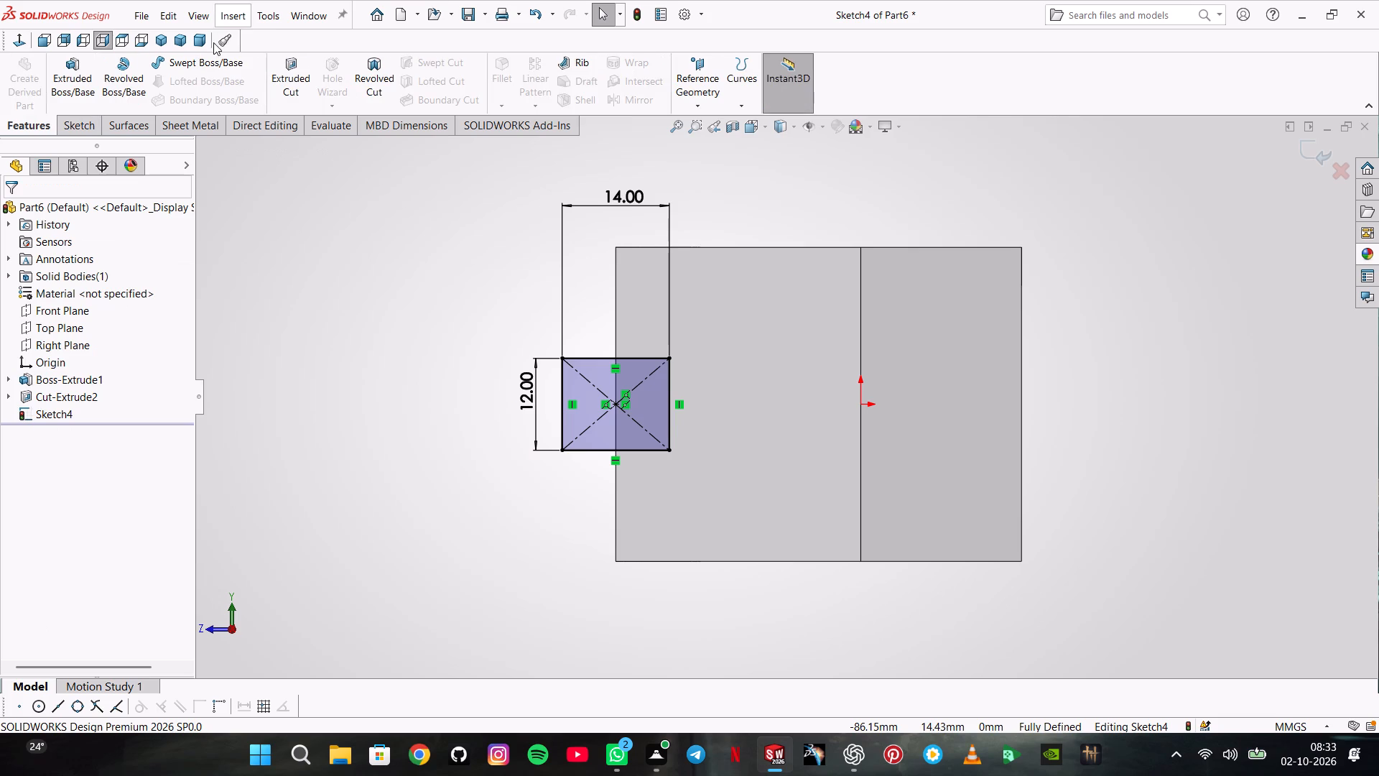
left_click(300, 68)
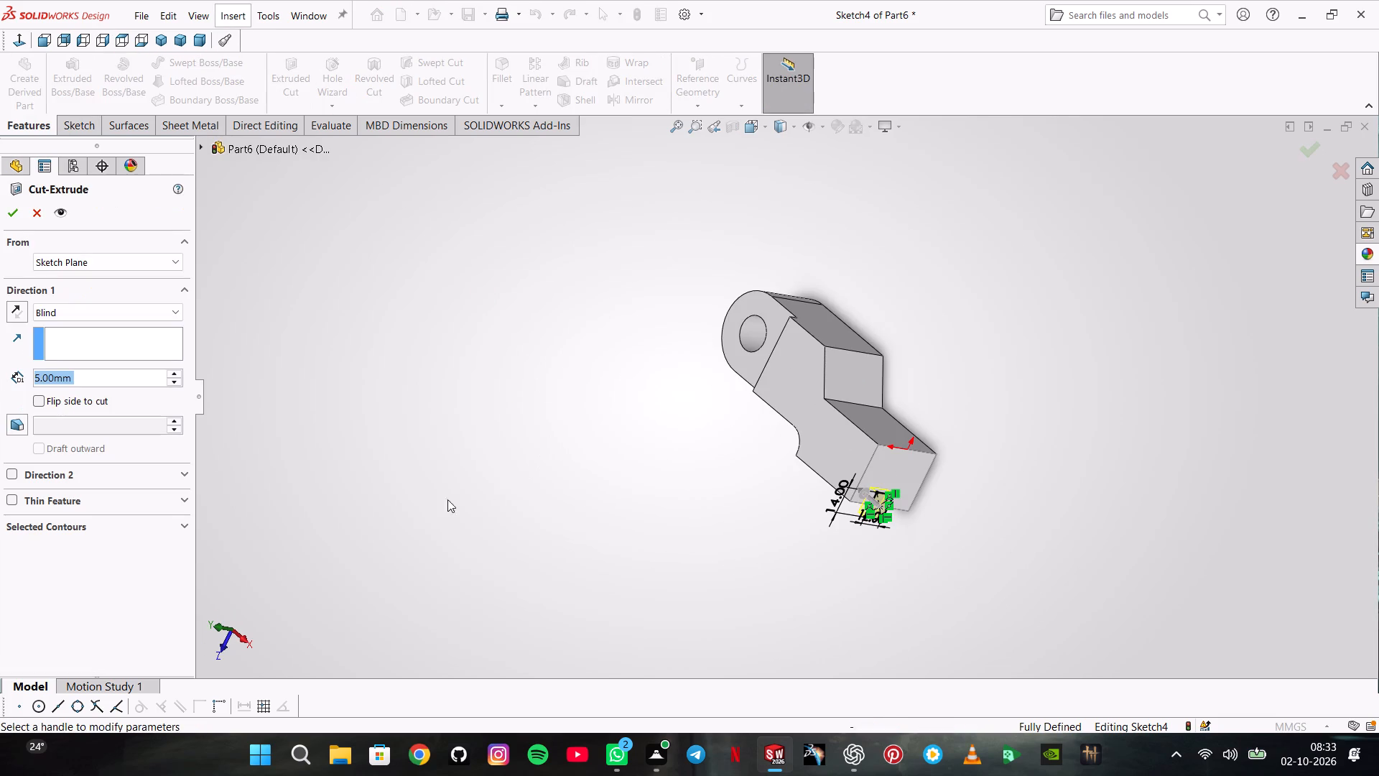
triple_click(169, 374)
triple_click(169, 374)
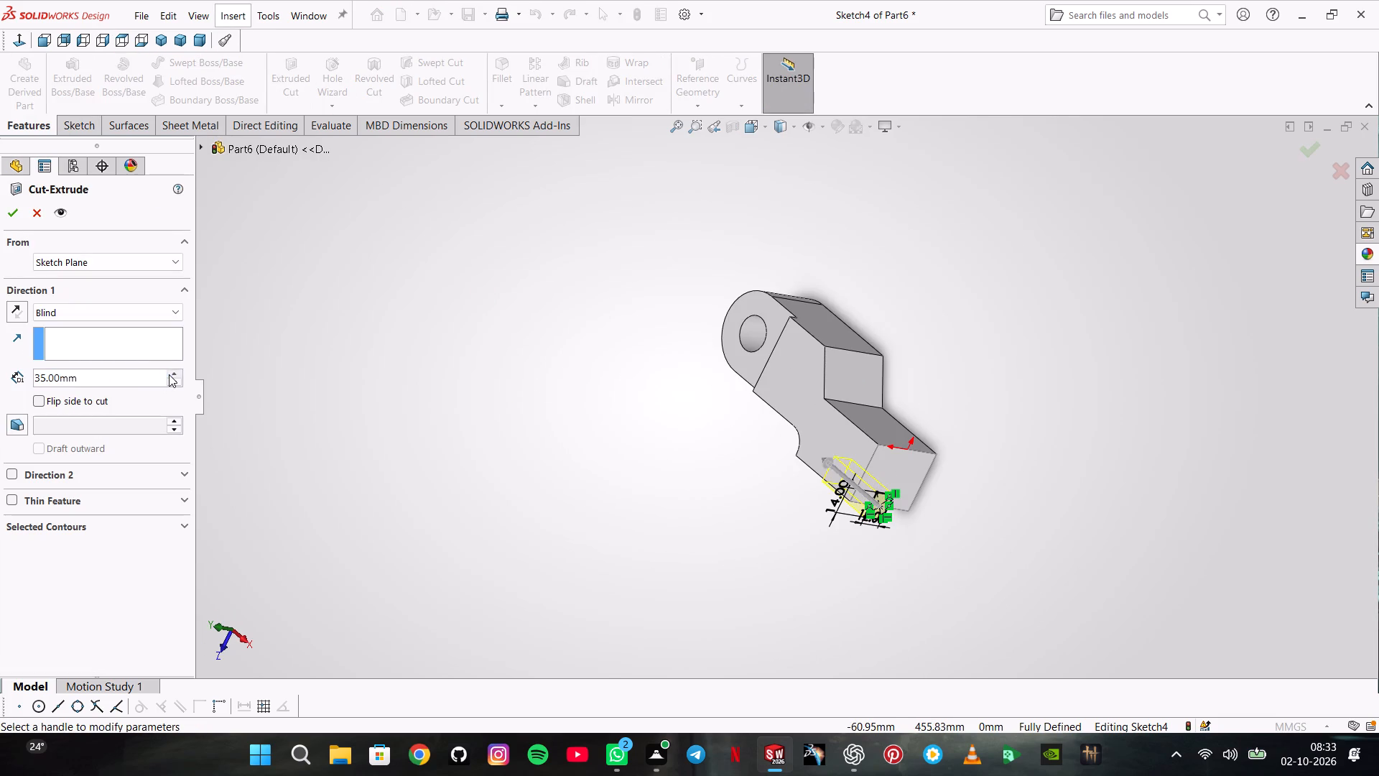
left_click(169, 374)
middle_click_drag(501, 593, 586, 534)
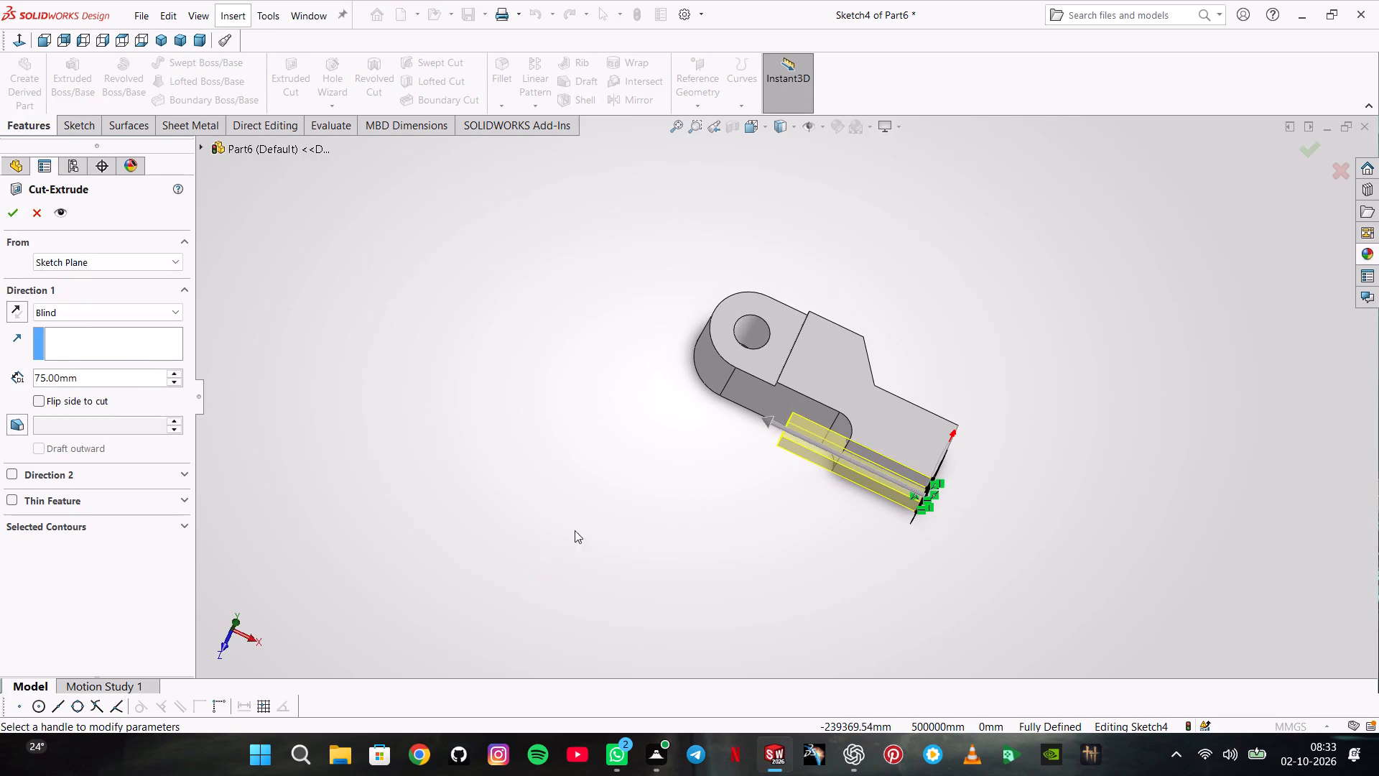
left_click(23, 209)
left_click(572, 386)
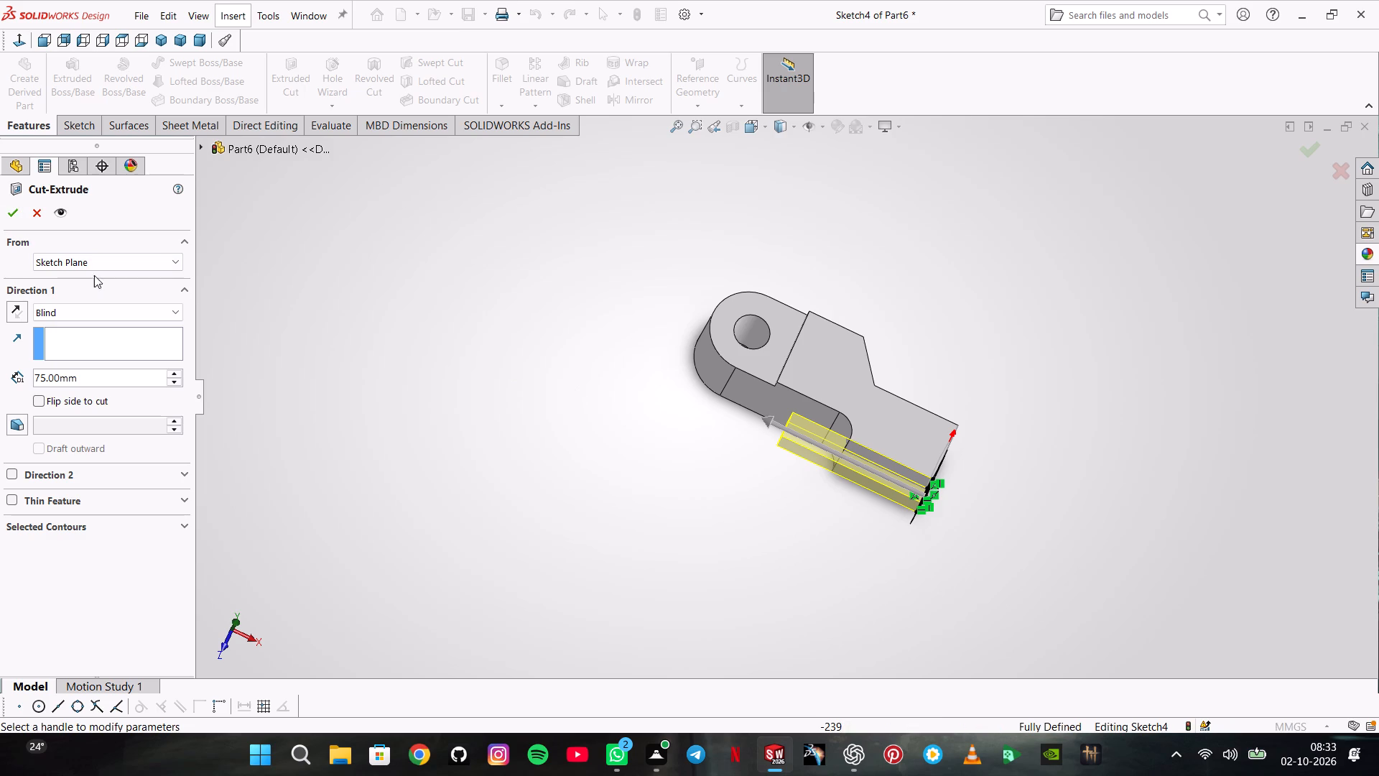
left_click(8, 208)
left_click(450, 322)
Chamfer the straight outer edge beside the recess and the narrow arm's two opposite long end-face edges at 3 mm and 45 degrees.
middle_click_drag(858, 569, 837, 555)
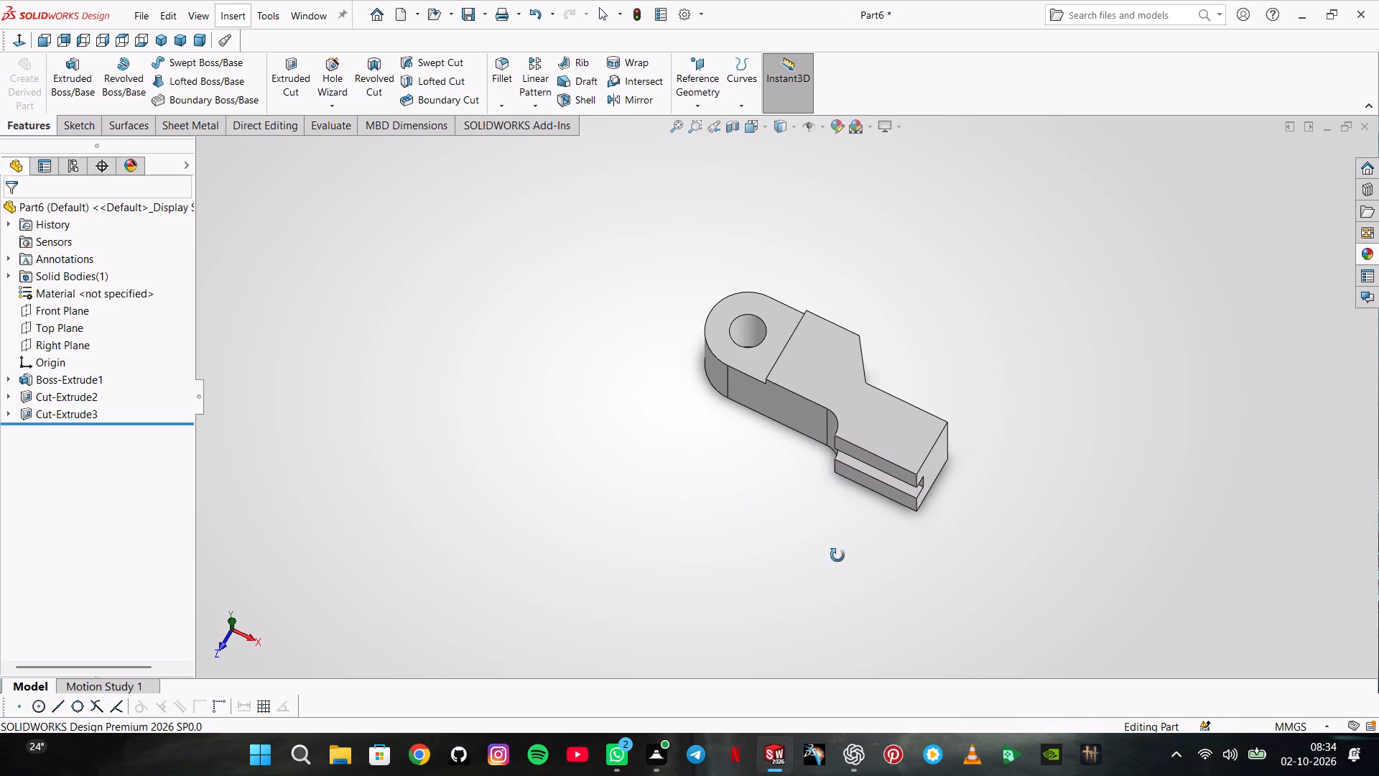
middle_click_drag(837, 555, 701, 488)
middle_click_drag(870, 430, 951, 419)
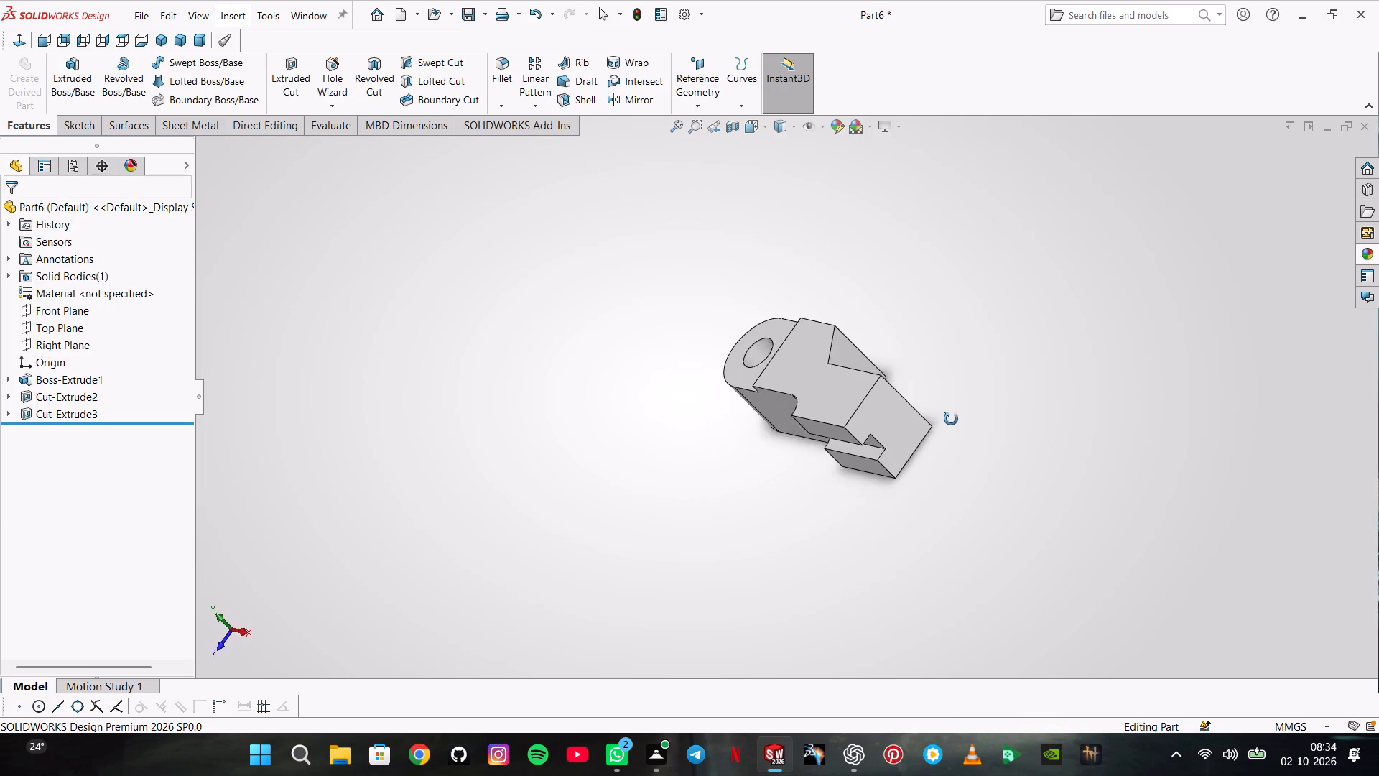
middle_click_drag(951, 419, 1027, 567)
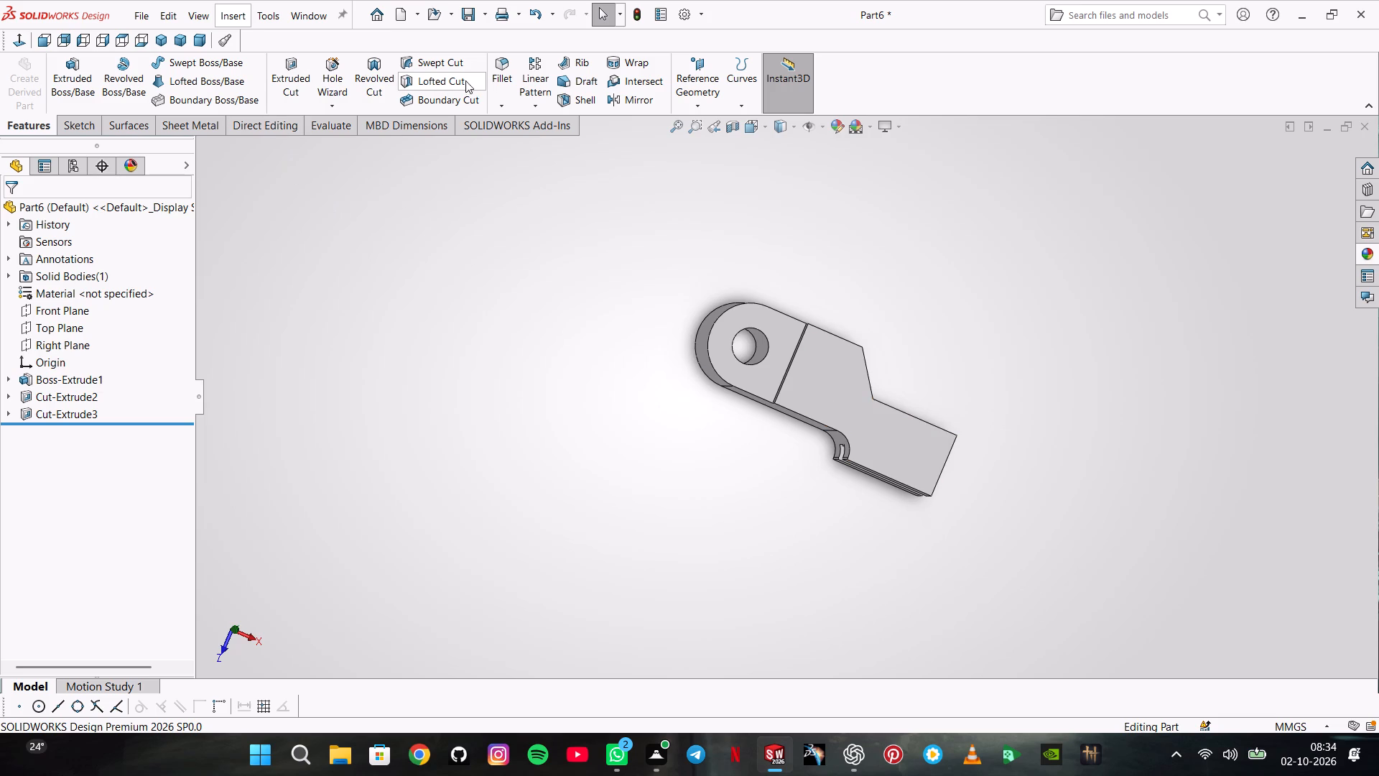
left_click(495, 111)
left_click(517, 147)
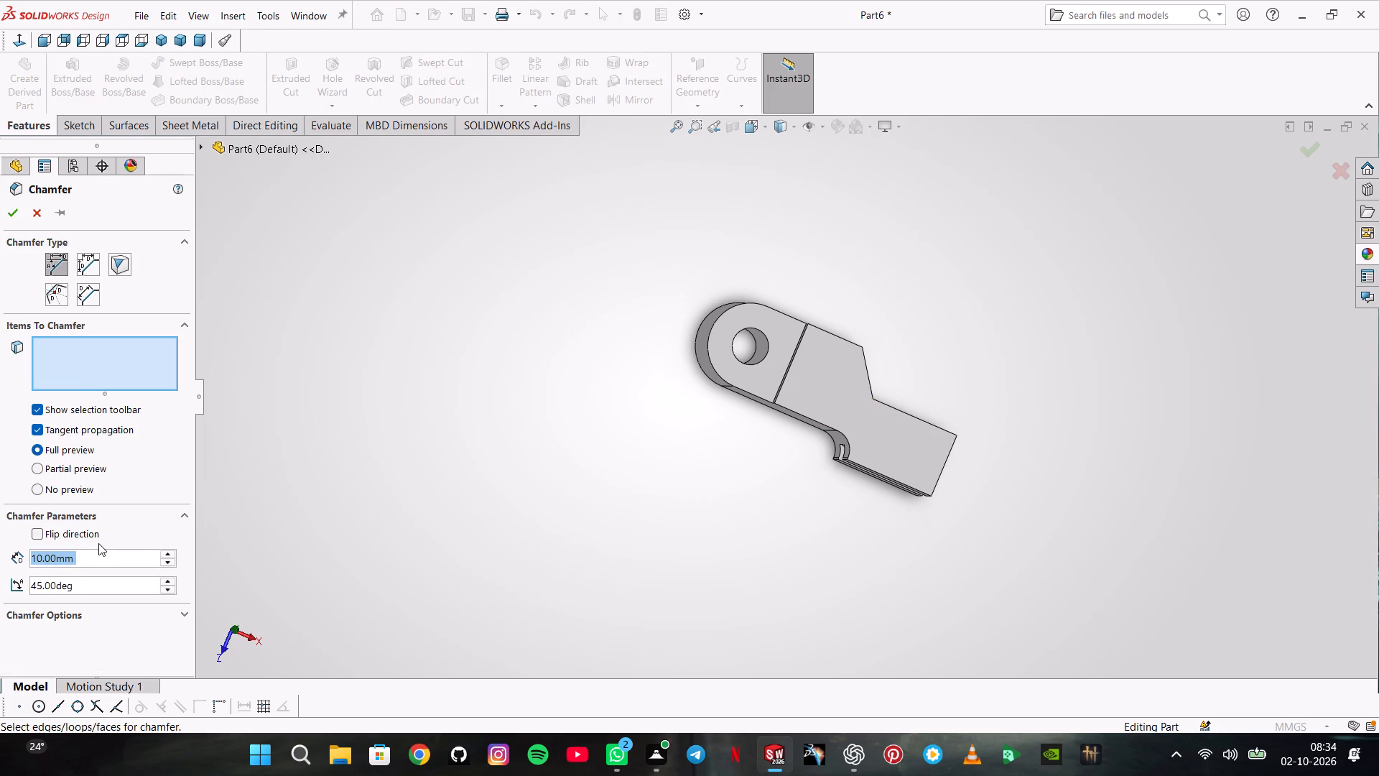
key("3")
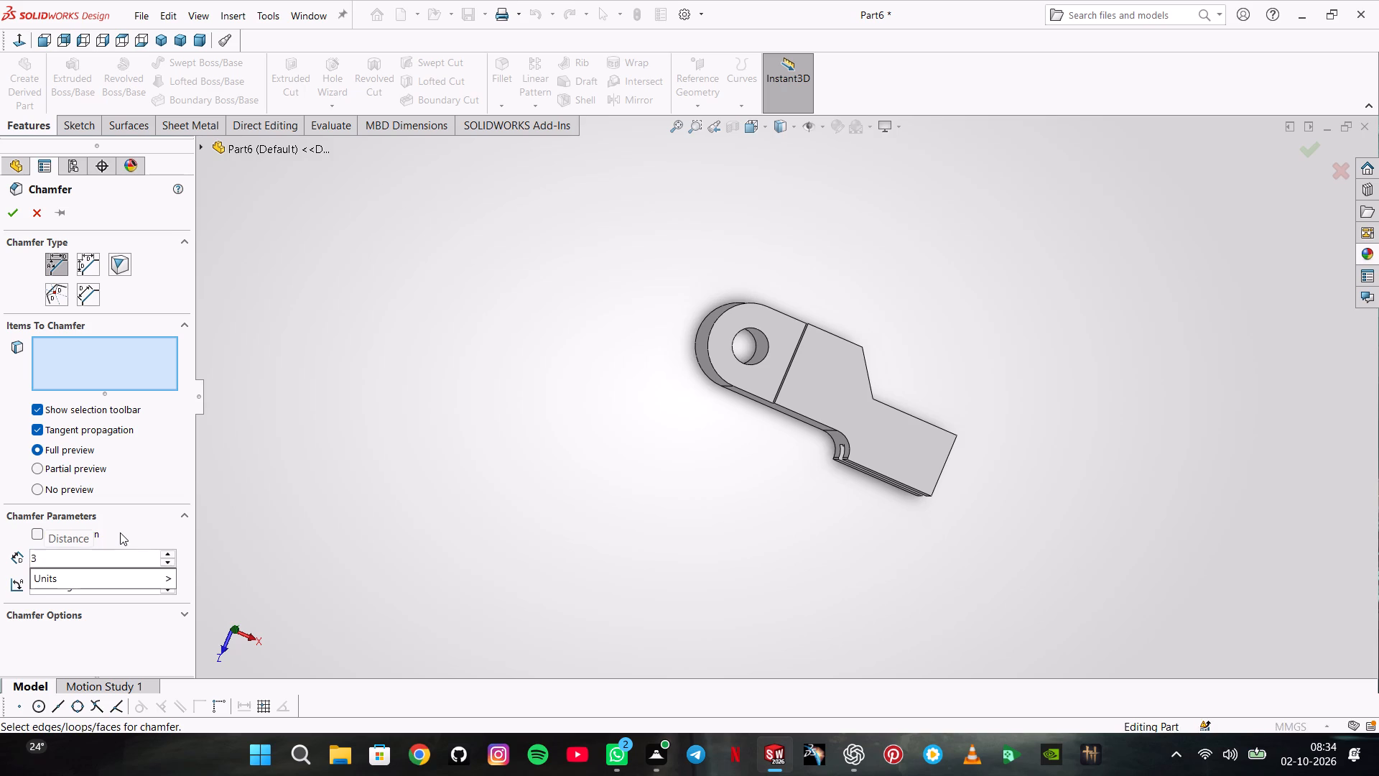
key("Return")
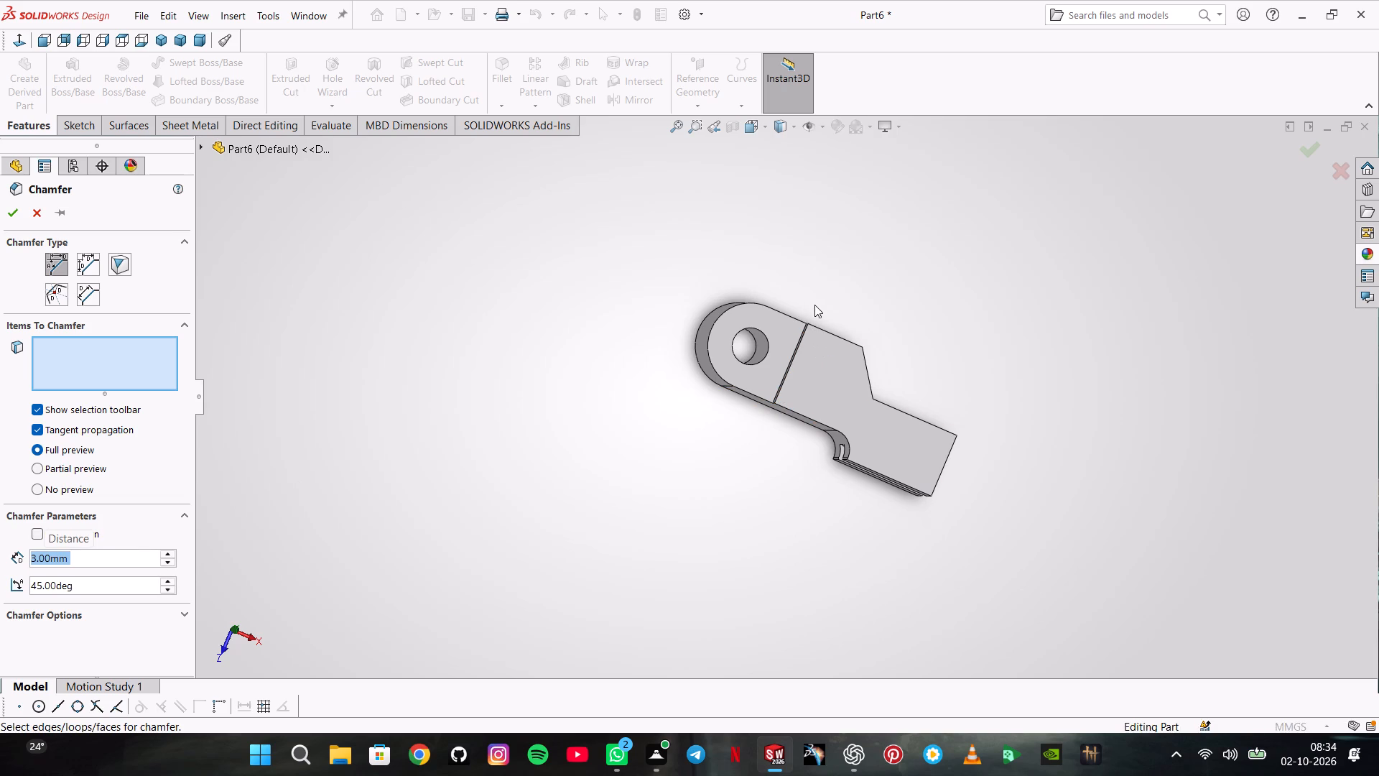
middle_click_drag(884, 288, 883, 291)
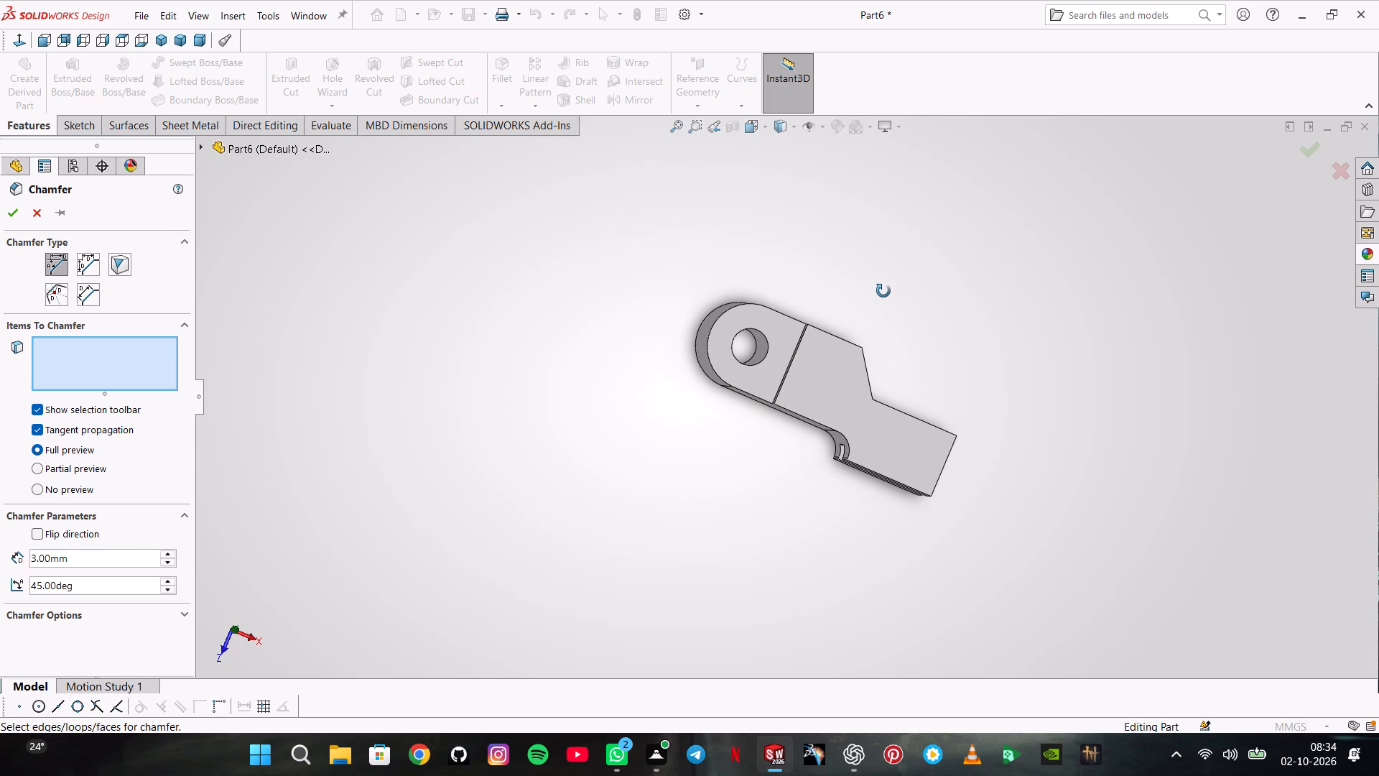
middle_click_drag(883, 291, 850, 344)
scroll(842, 356, "down", 3)
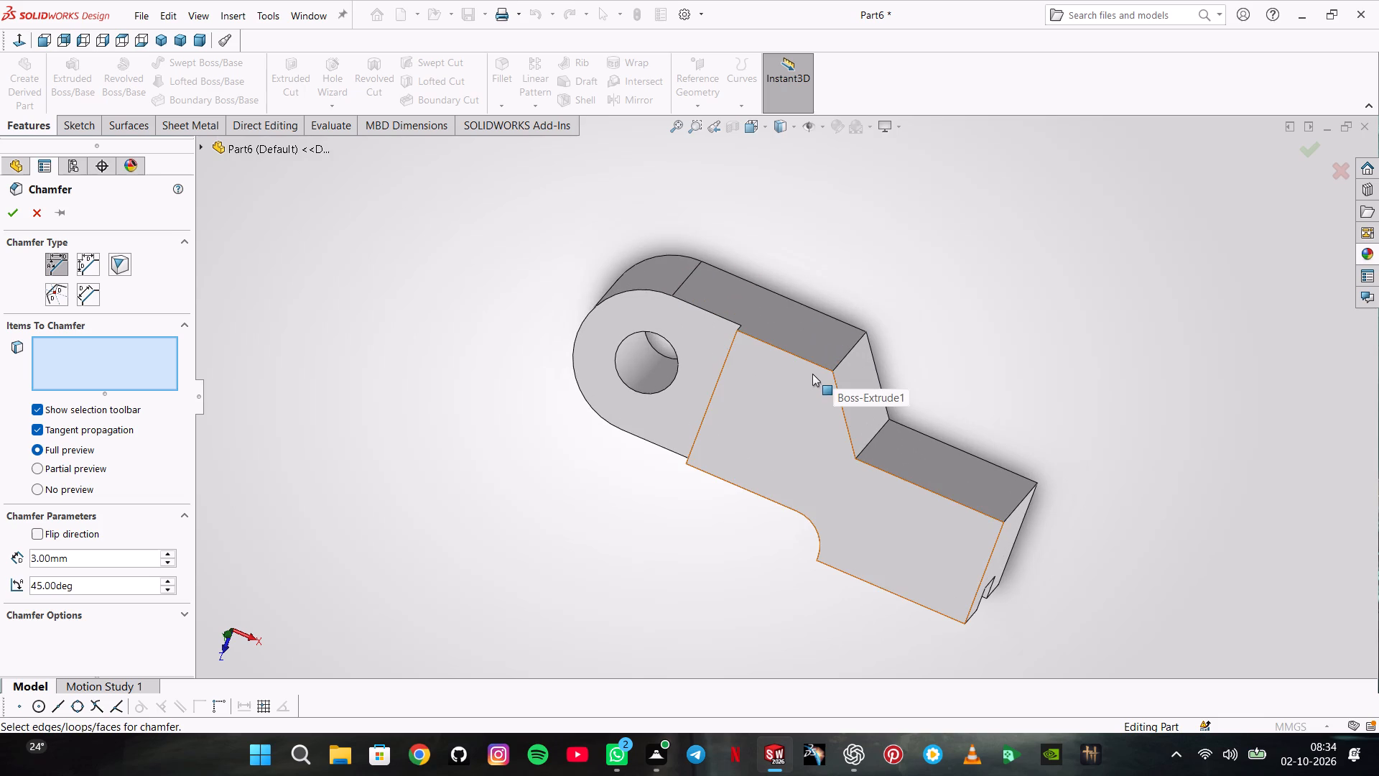
left_click(814, 363)
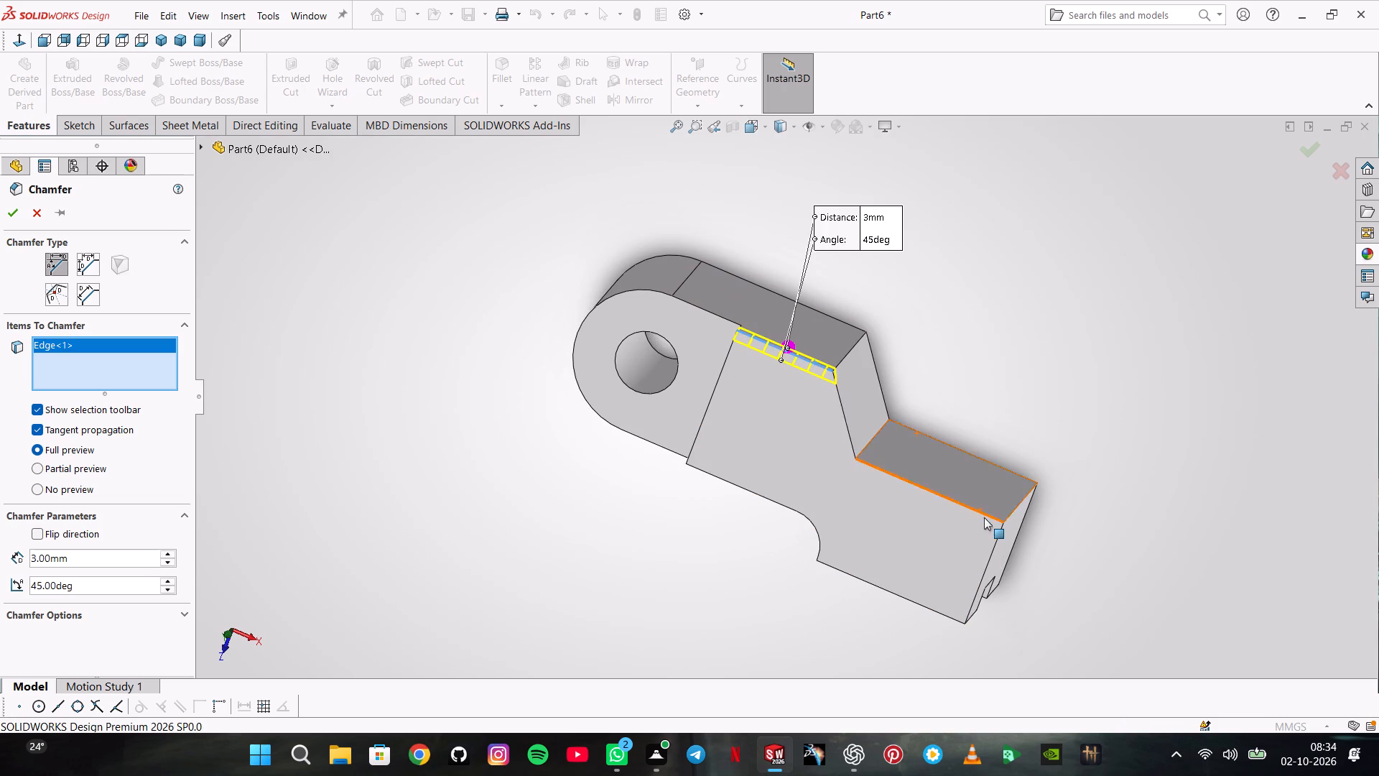
left_click(1000, 528)
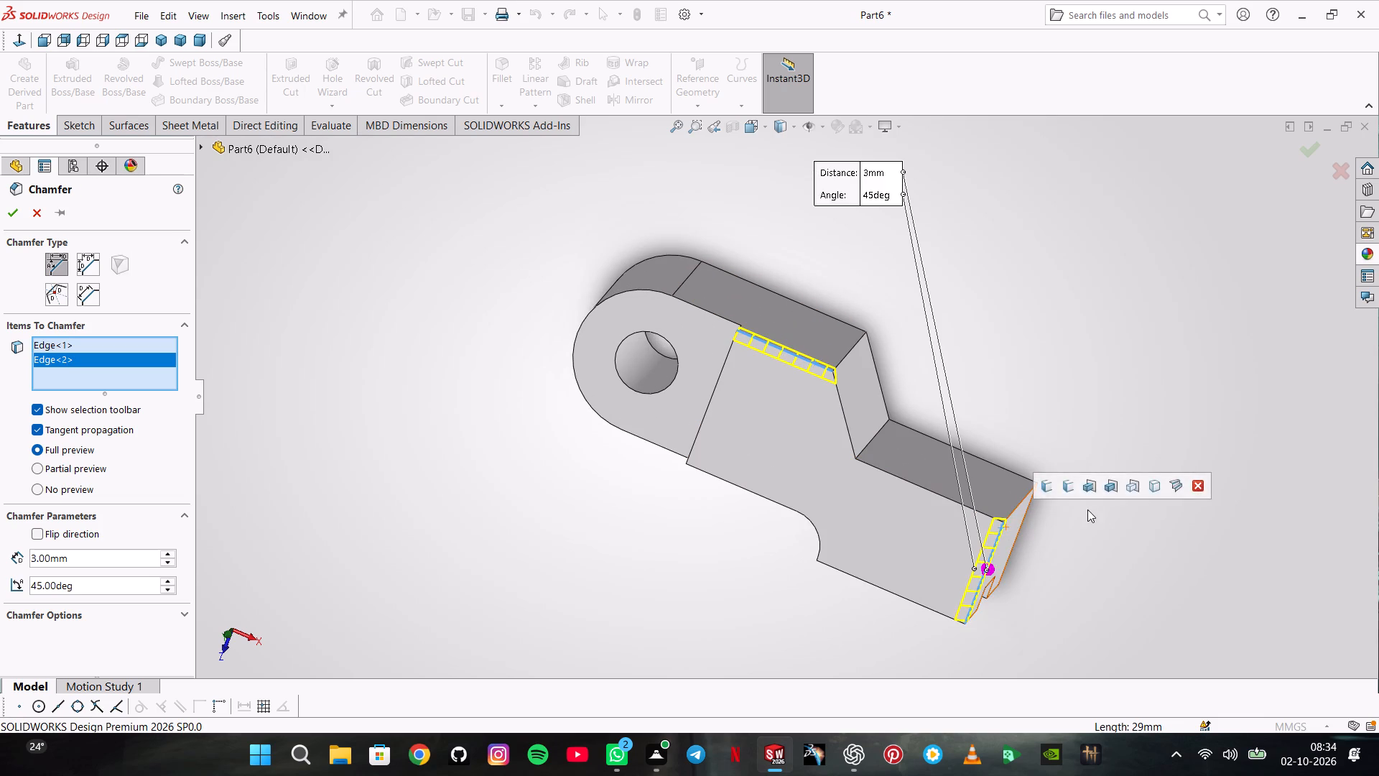
middle_click_drag(1080, 517, 967, 554)
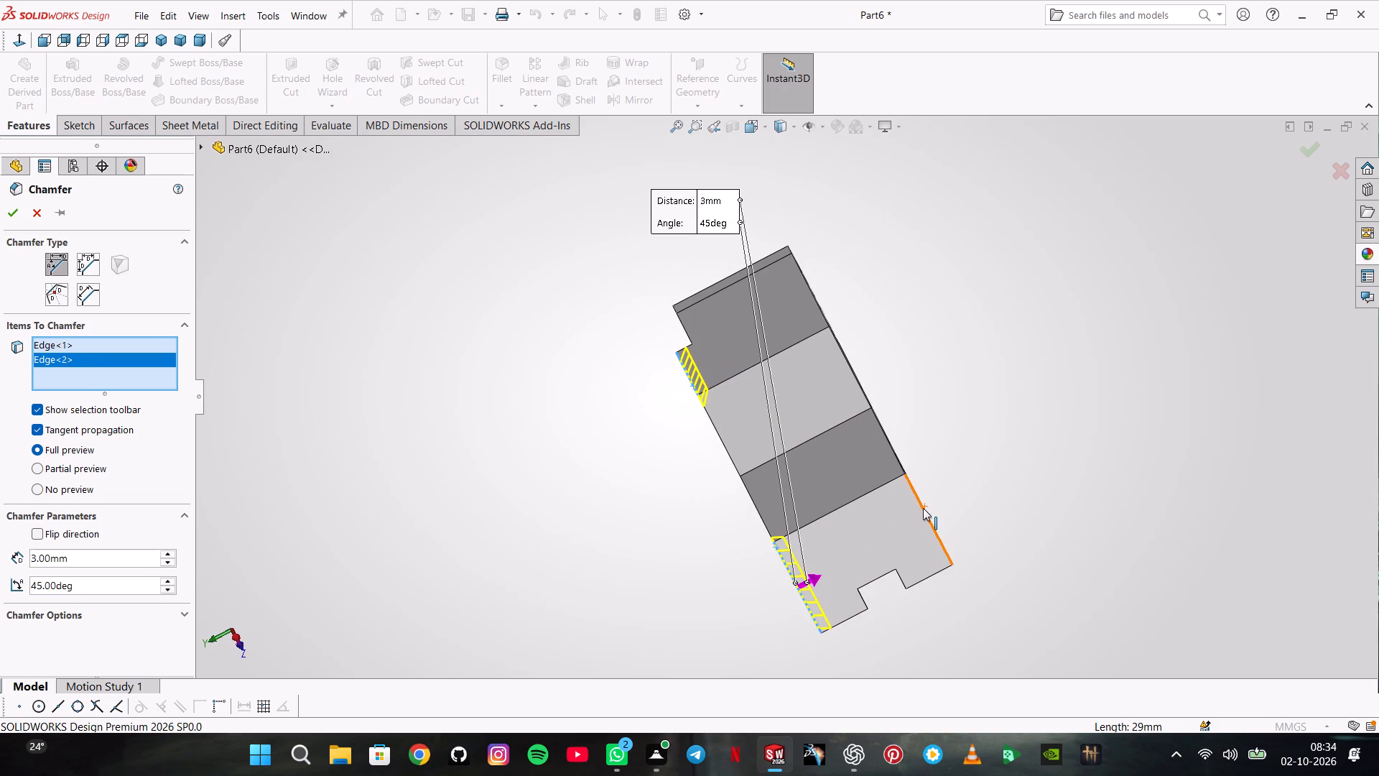
left_click(923, 508)
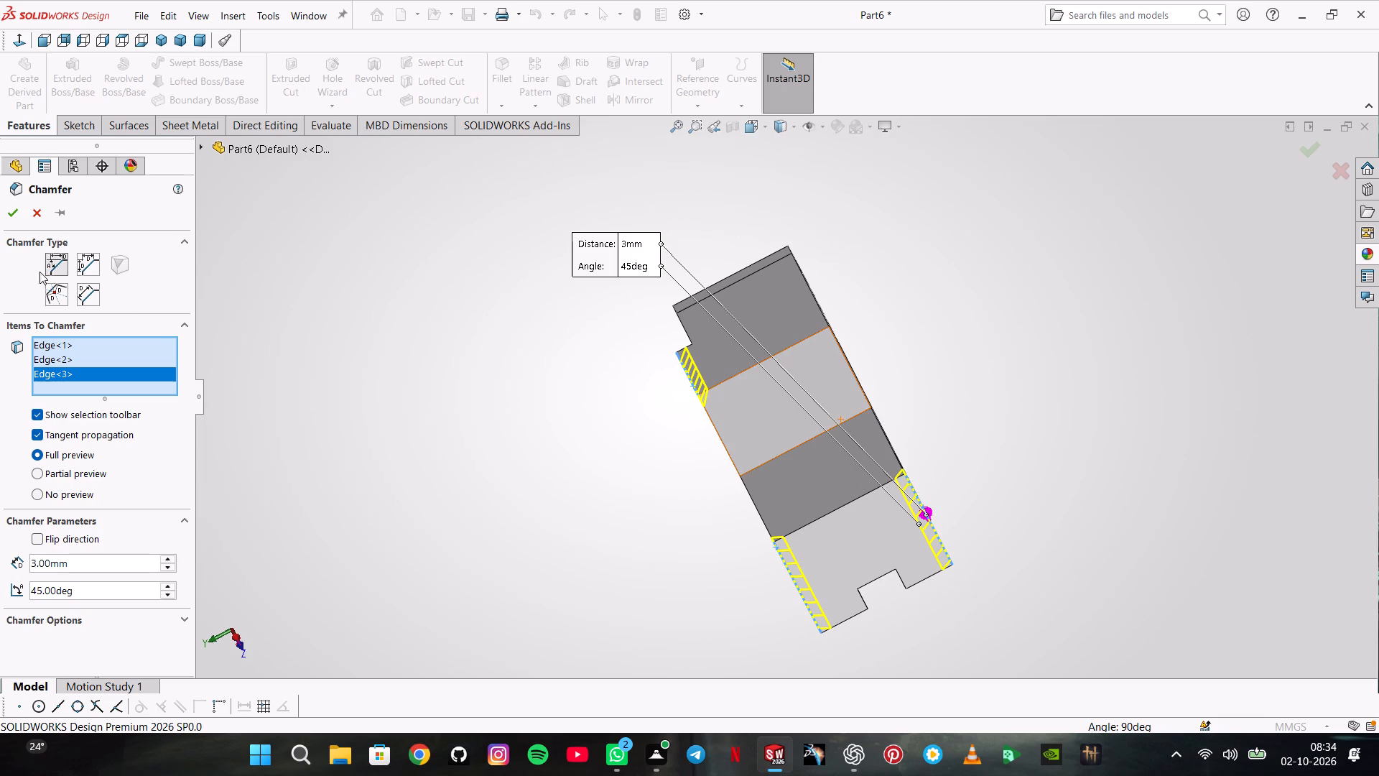
left_click(6, 209)
left_click(552, 365)
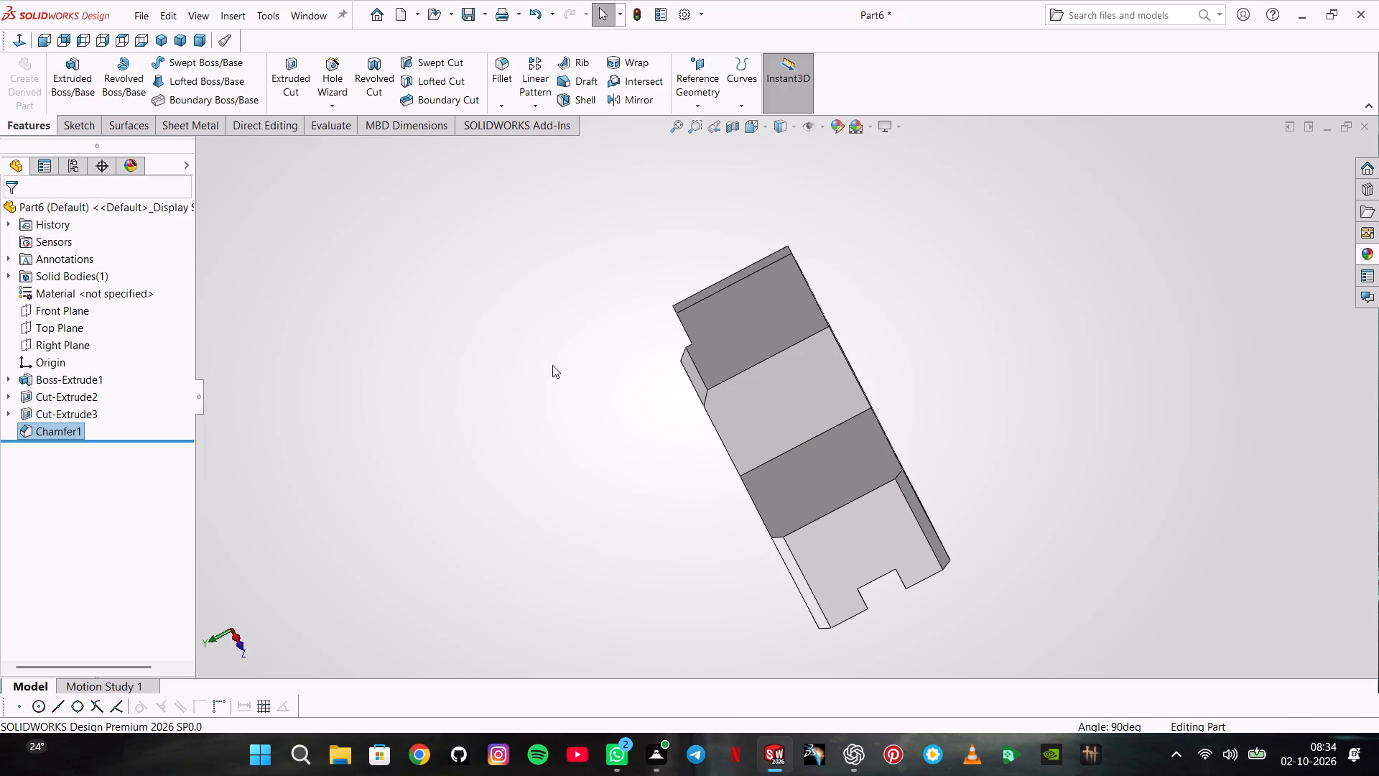
Save the part as Part16.SLDPRT in the LEVEL4 folder.
middle_click_drag(590, 402, 627, 369)
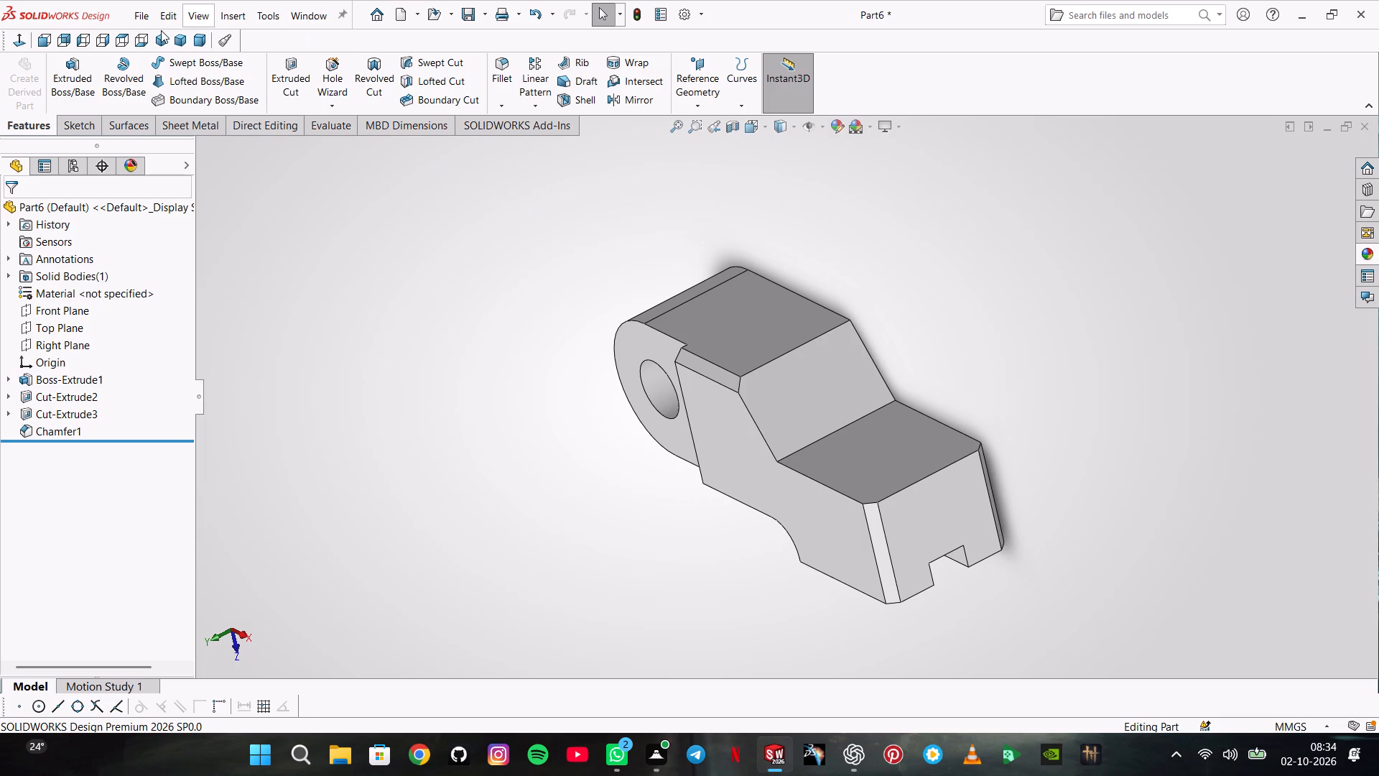
left_click(162, 40)
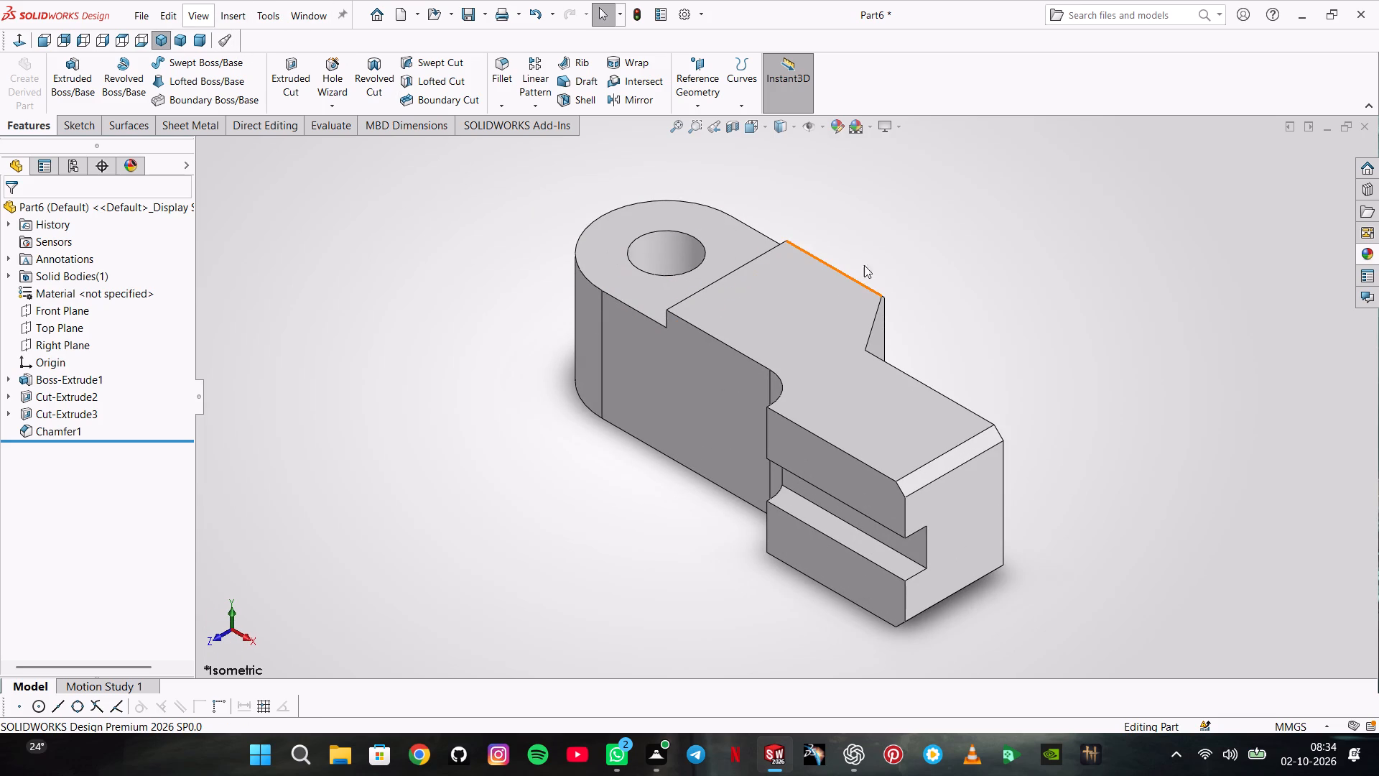
middle_click_drag(1049, 387, 520, 525)
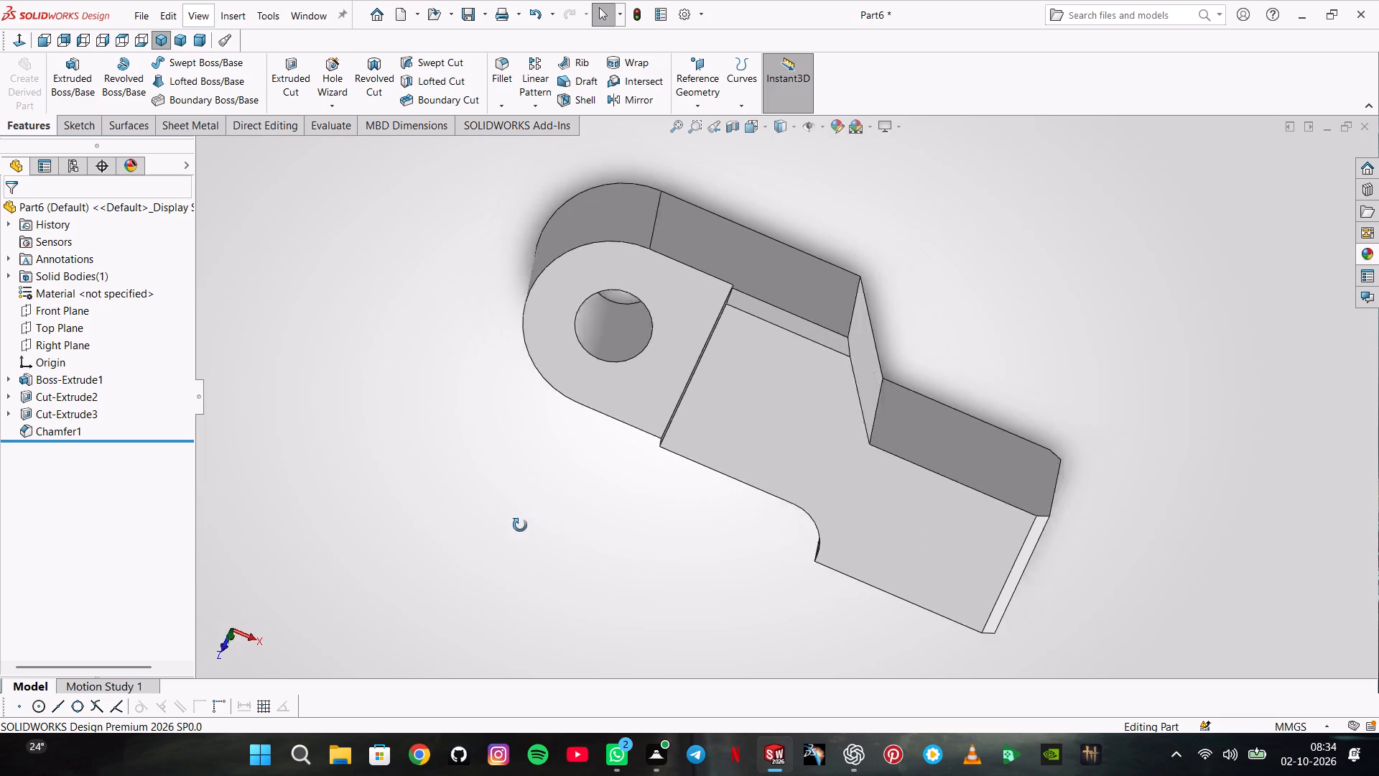
middle_click_drag(520, 525, 439, 525)
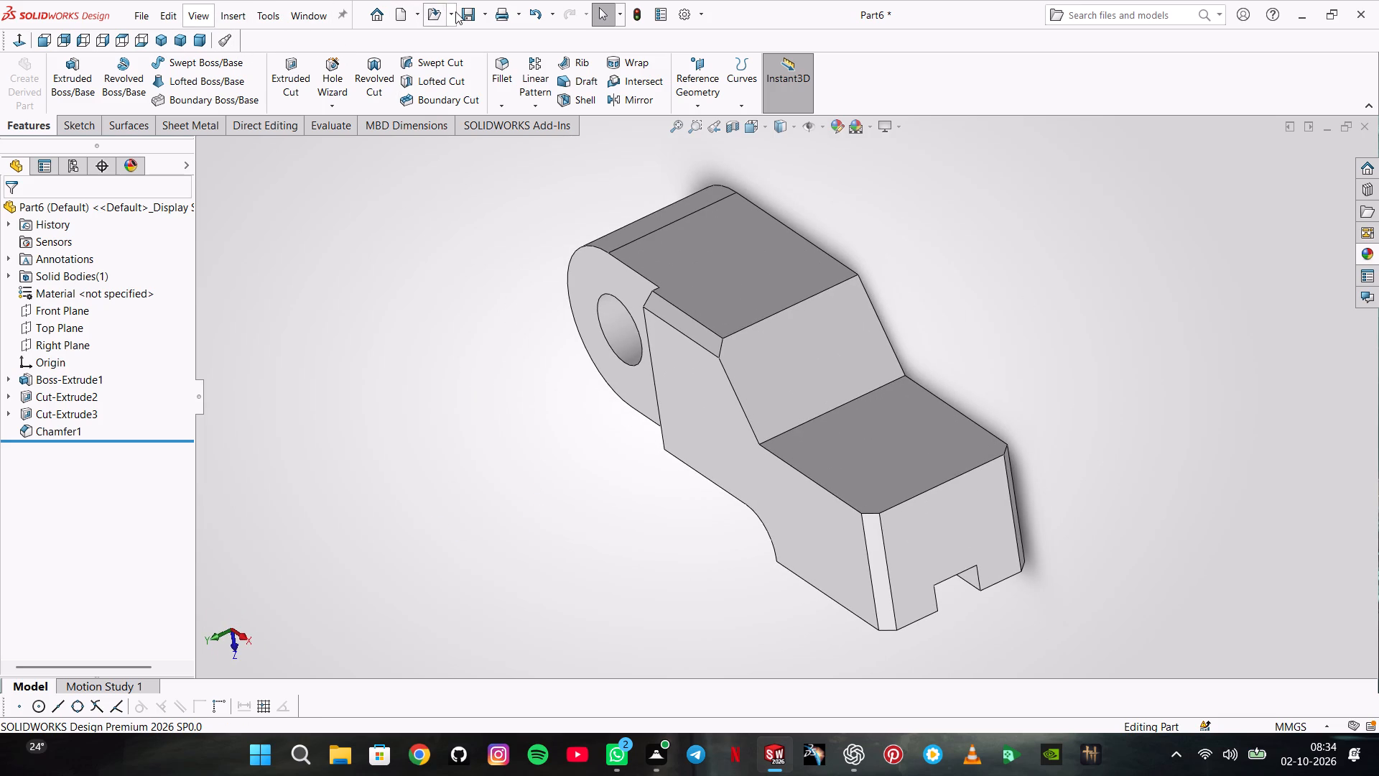
left_click(461, 9)
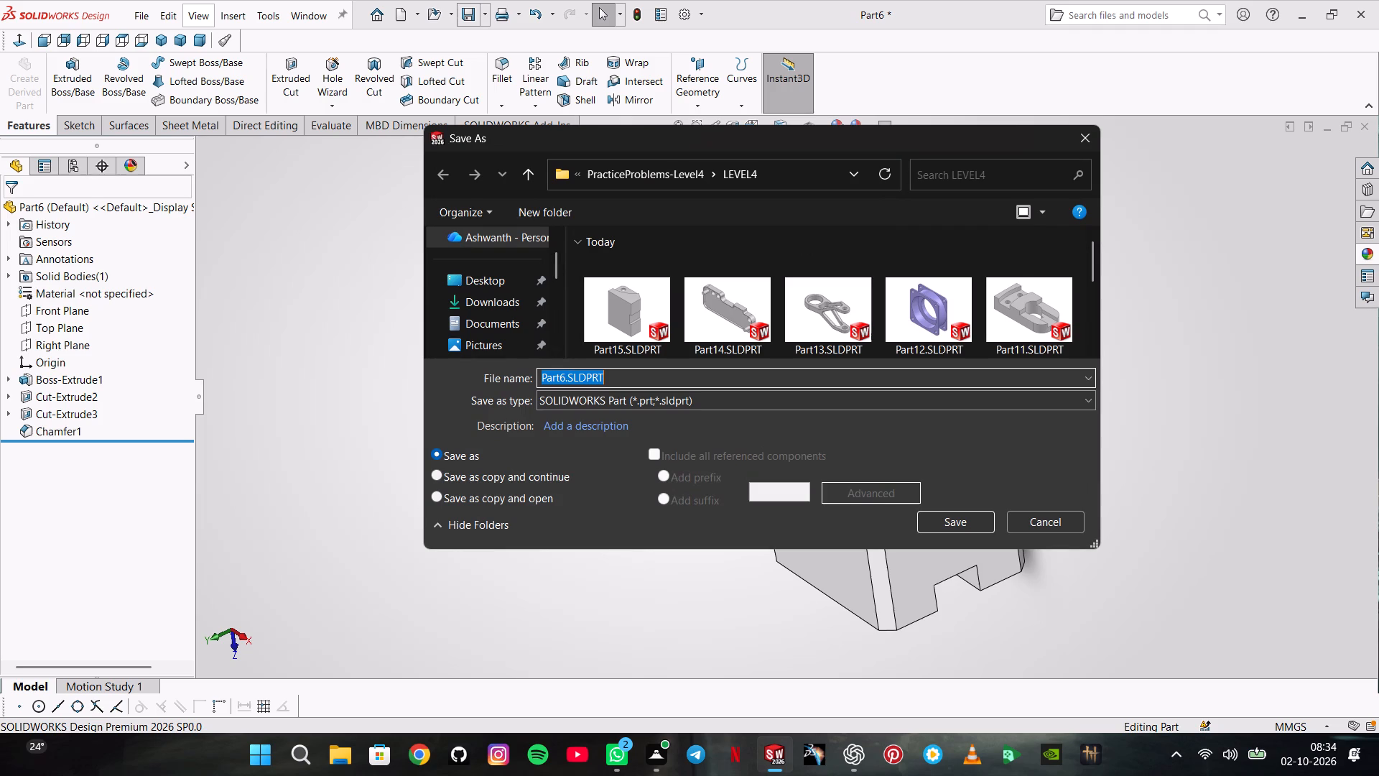
left_click(558, 378)
key("1")
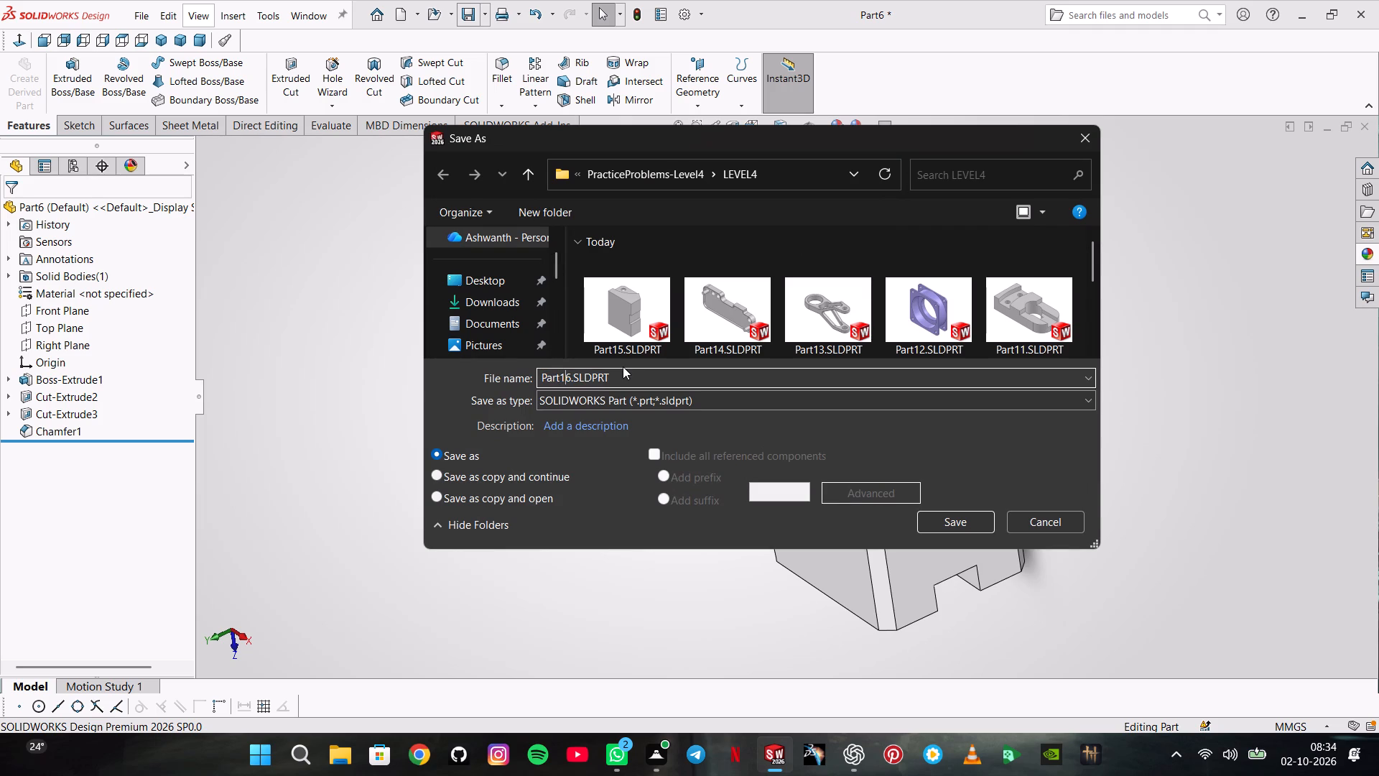
left_click(937, 518)
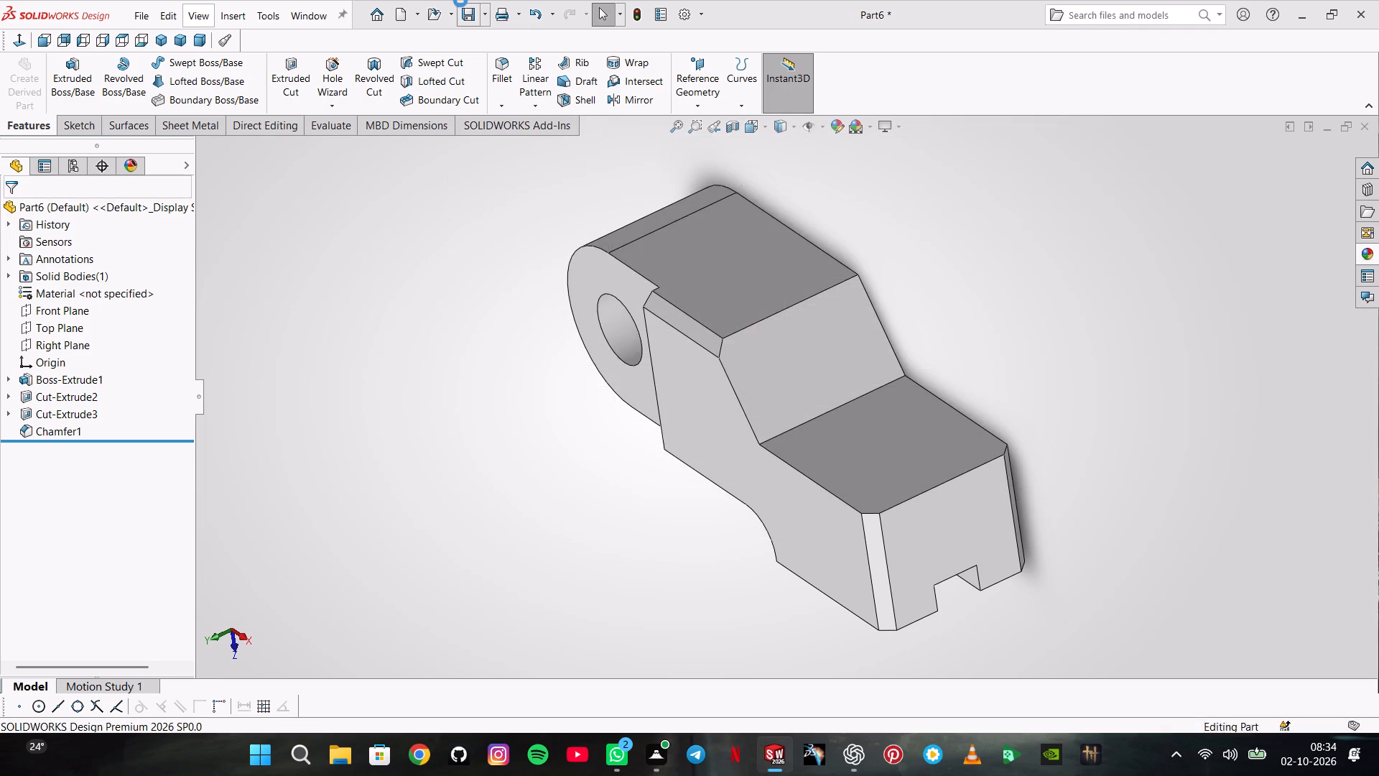
Save a copy of the part in Adobe PDF format as Part16.pdf in the LEVEL4 folder.
left_click(486, 15)
left_click(510, 60)
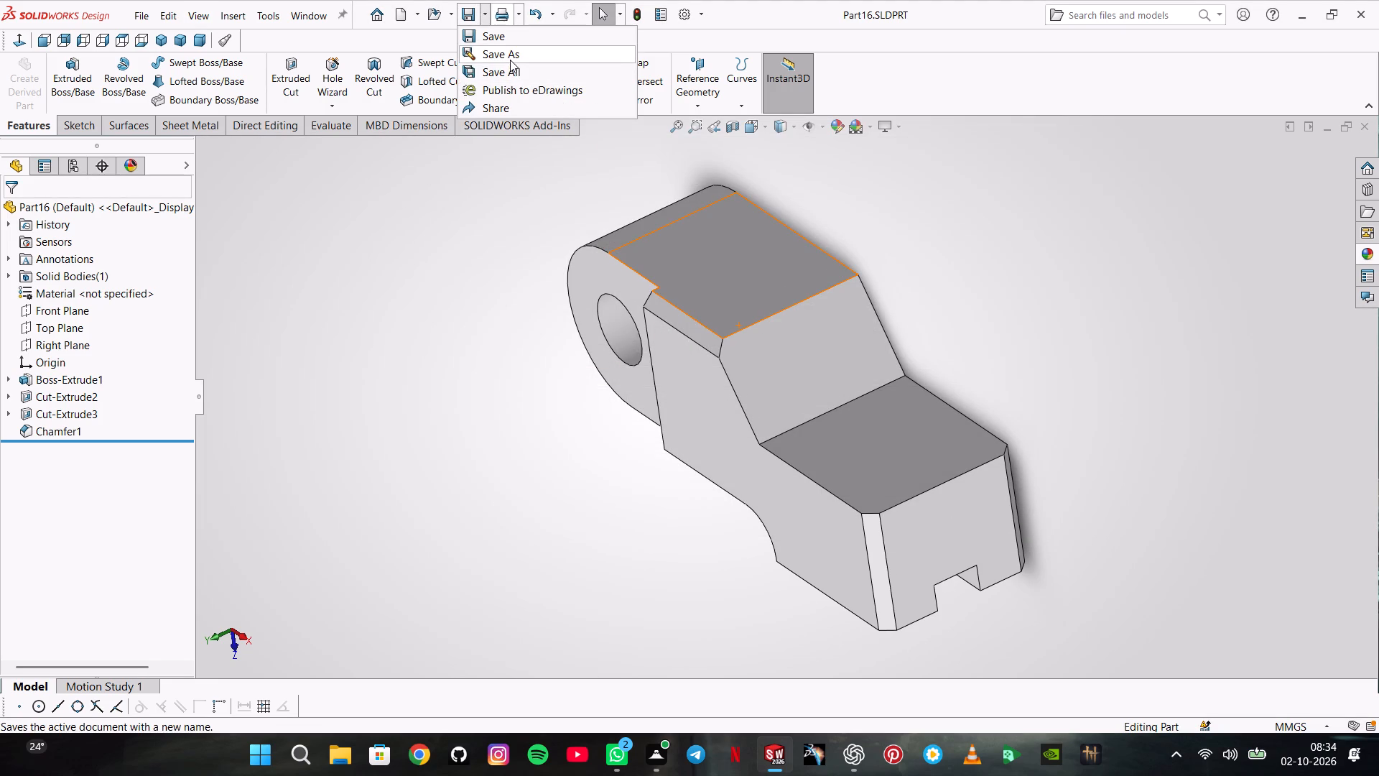
left_click(738, 407)
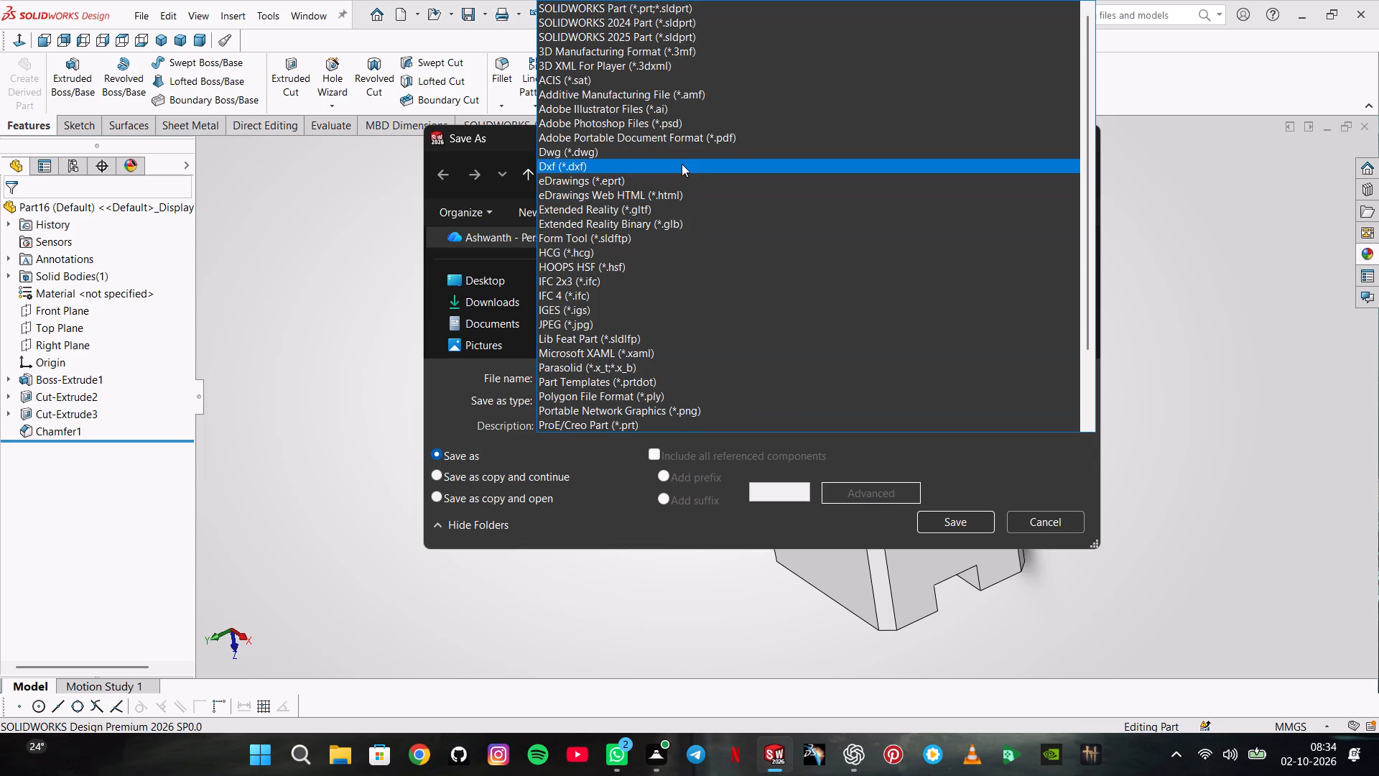
left_click(695, 141)
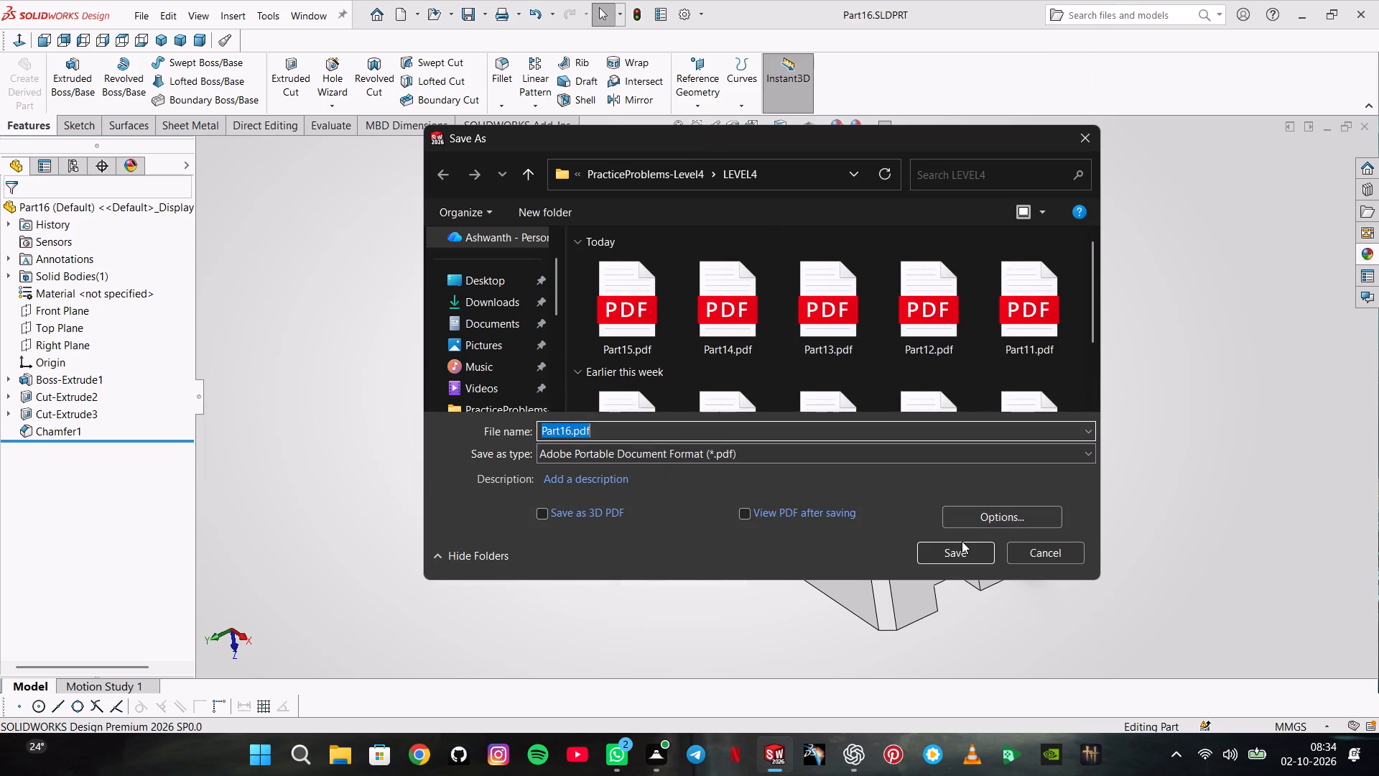
left_click(962, 550)
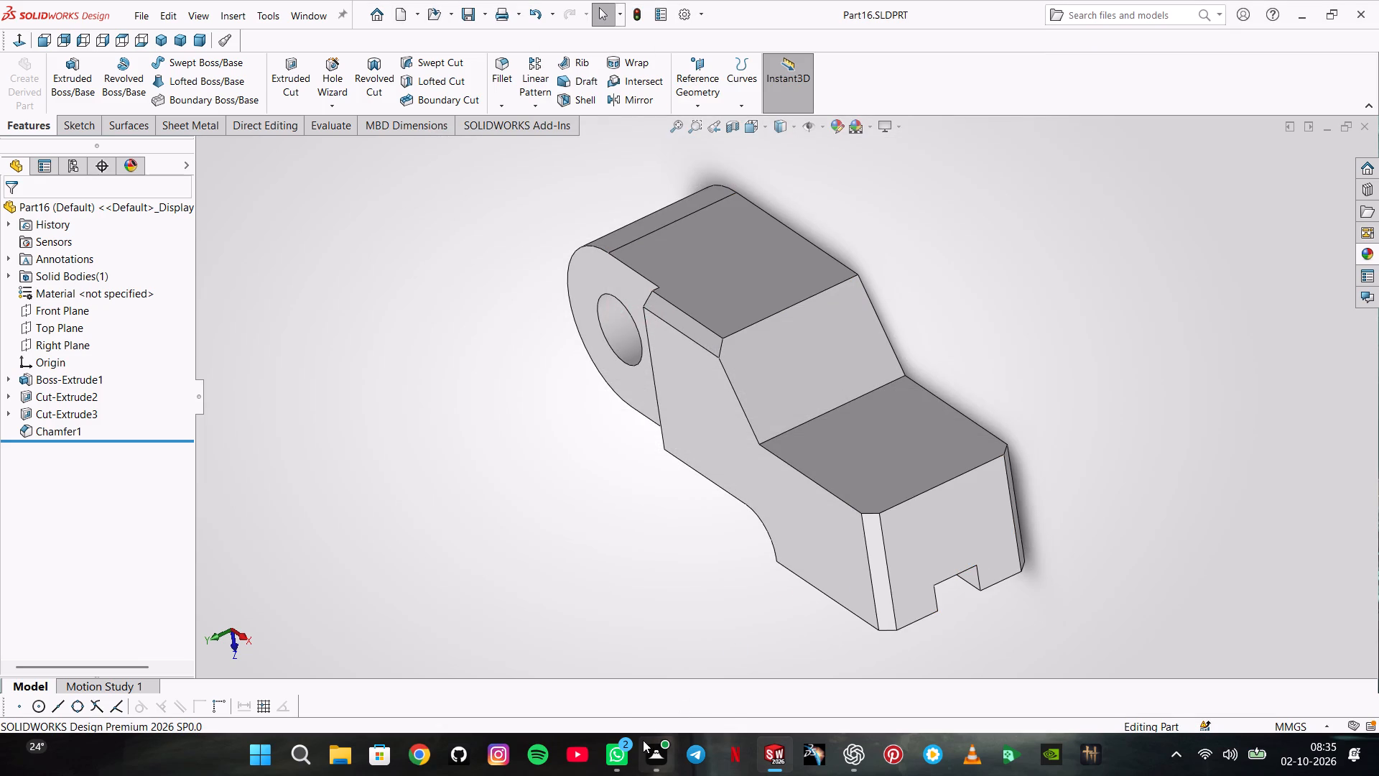